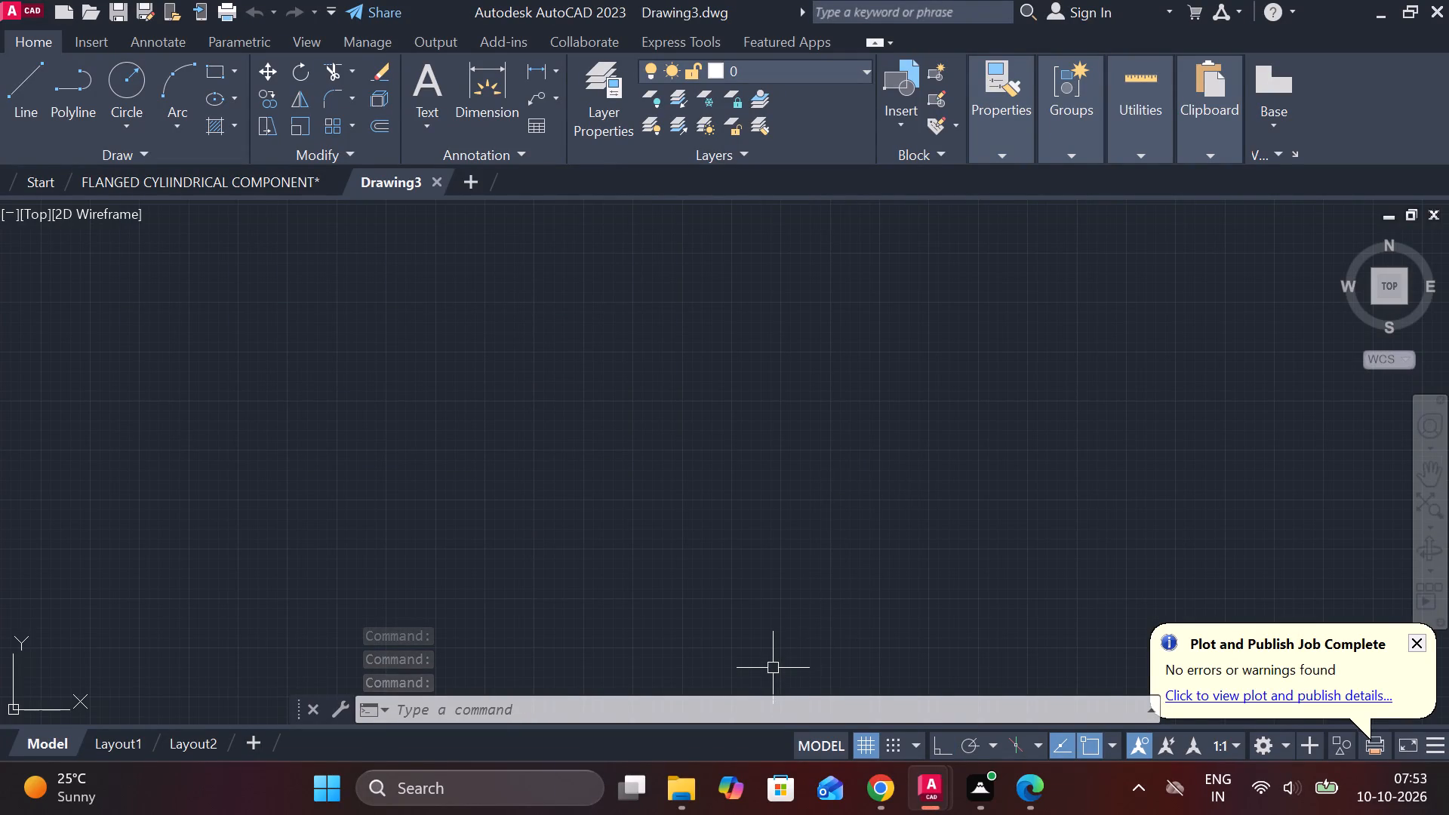
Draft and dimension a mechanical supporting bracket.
Turn on log file recording with the LOGFILEON command.
left_click(761, 718)
type("LOG")
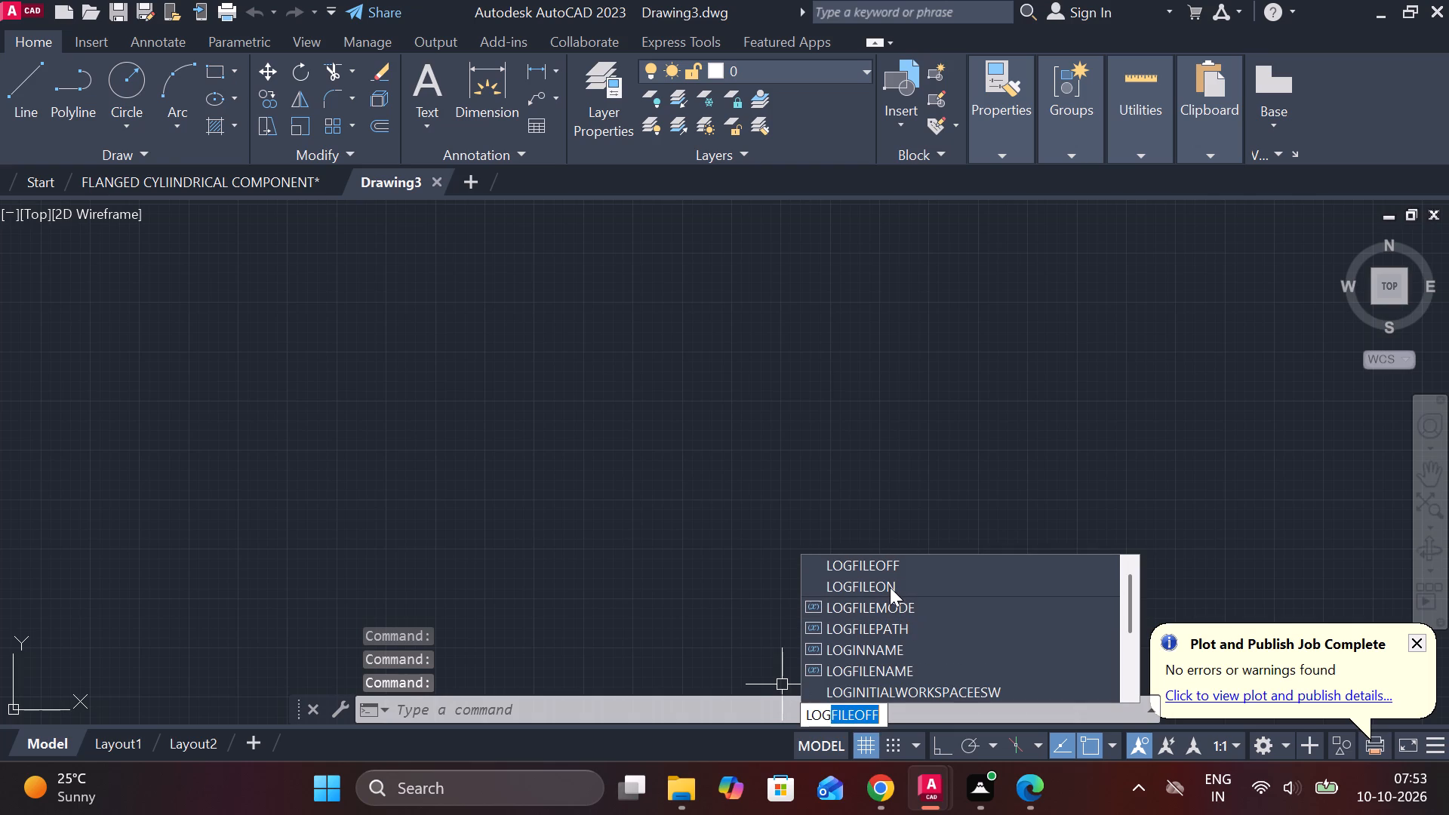
left_click(890, 587)
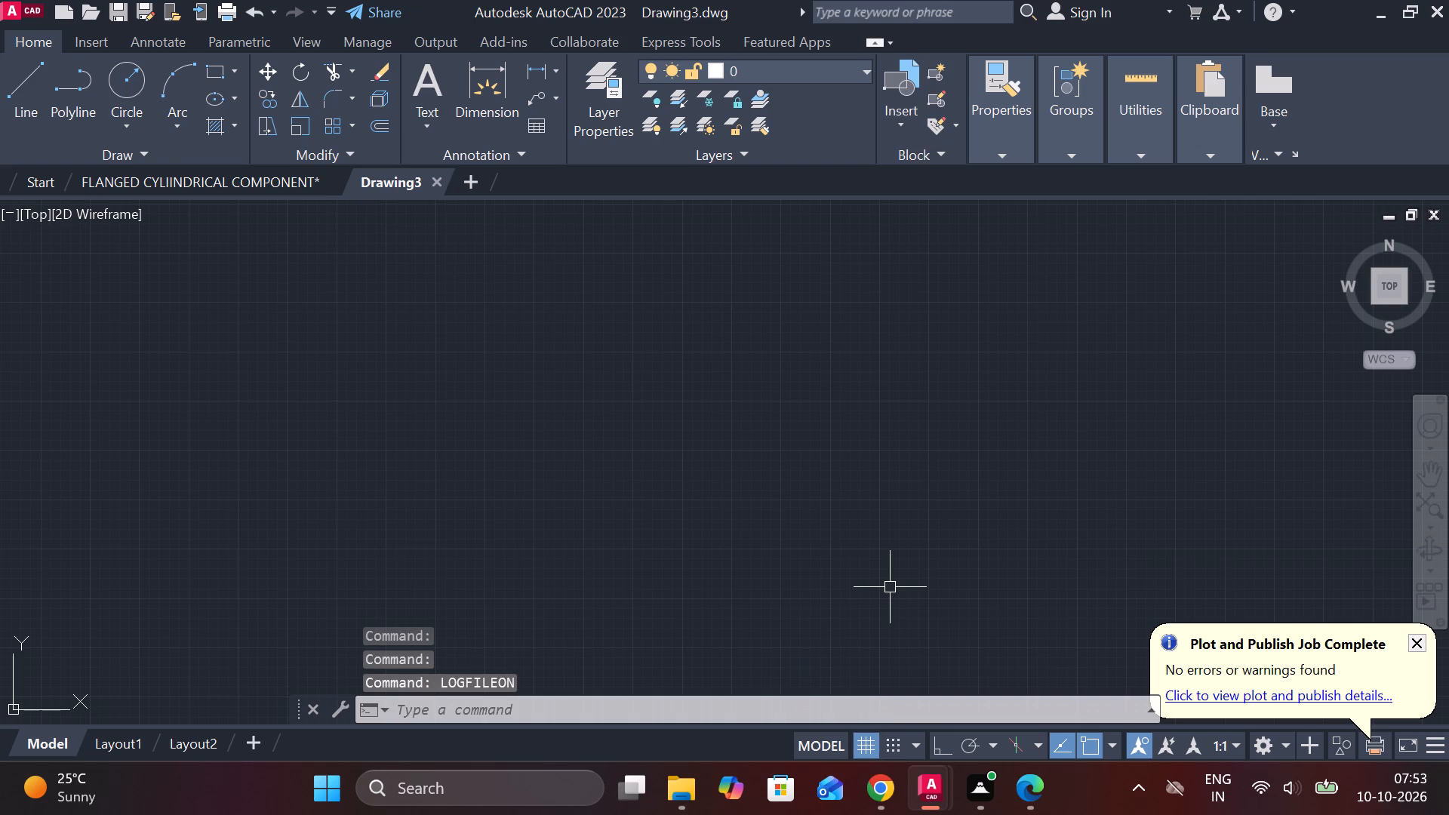
Set the model space limits from 0,0 to 297,210 and zoom to the drawing extents.
type("LIM")
type("TS")
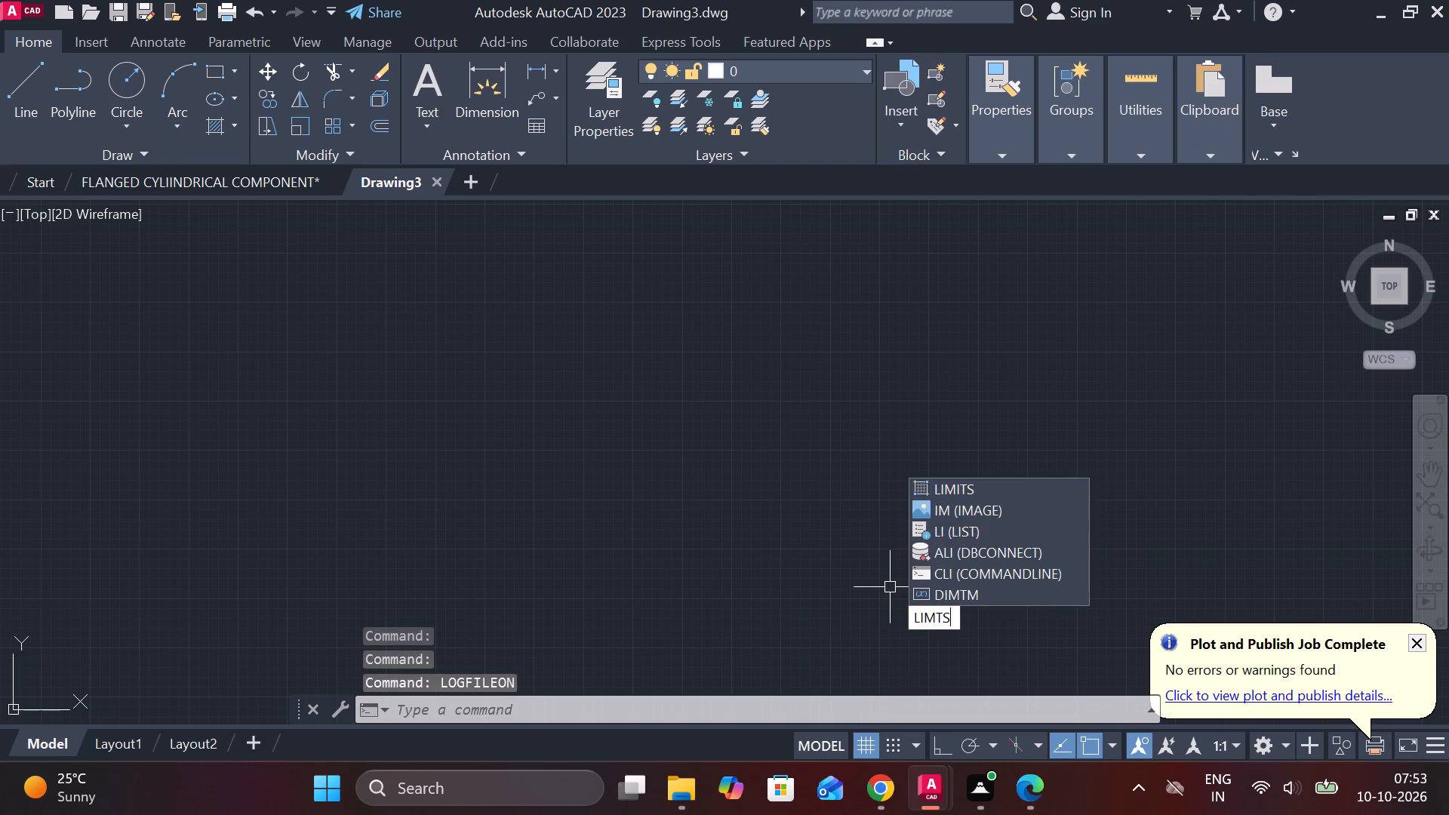
key("Return")
key("0")
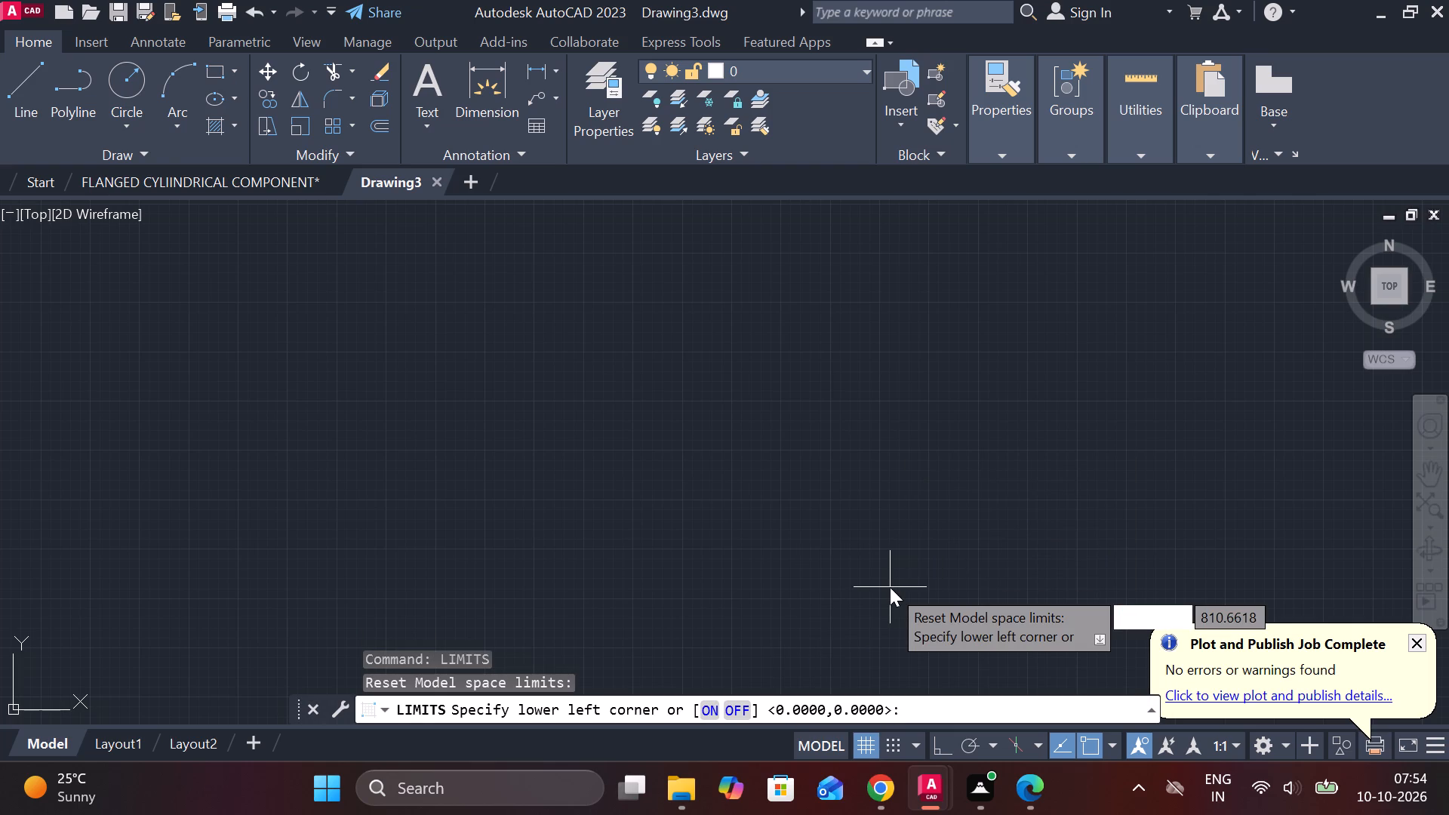
type(",0")
key("Return")
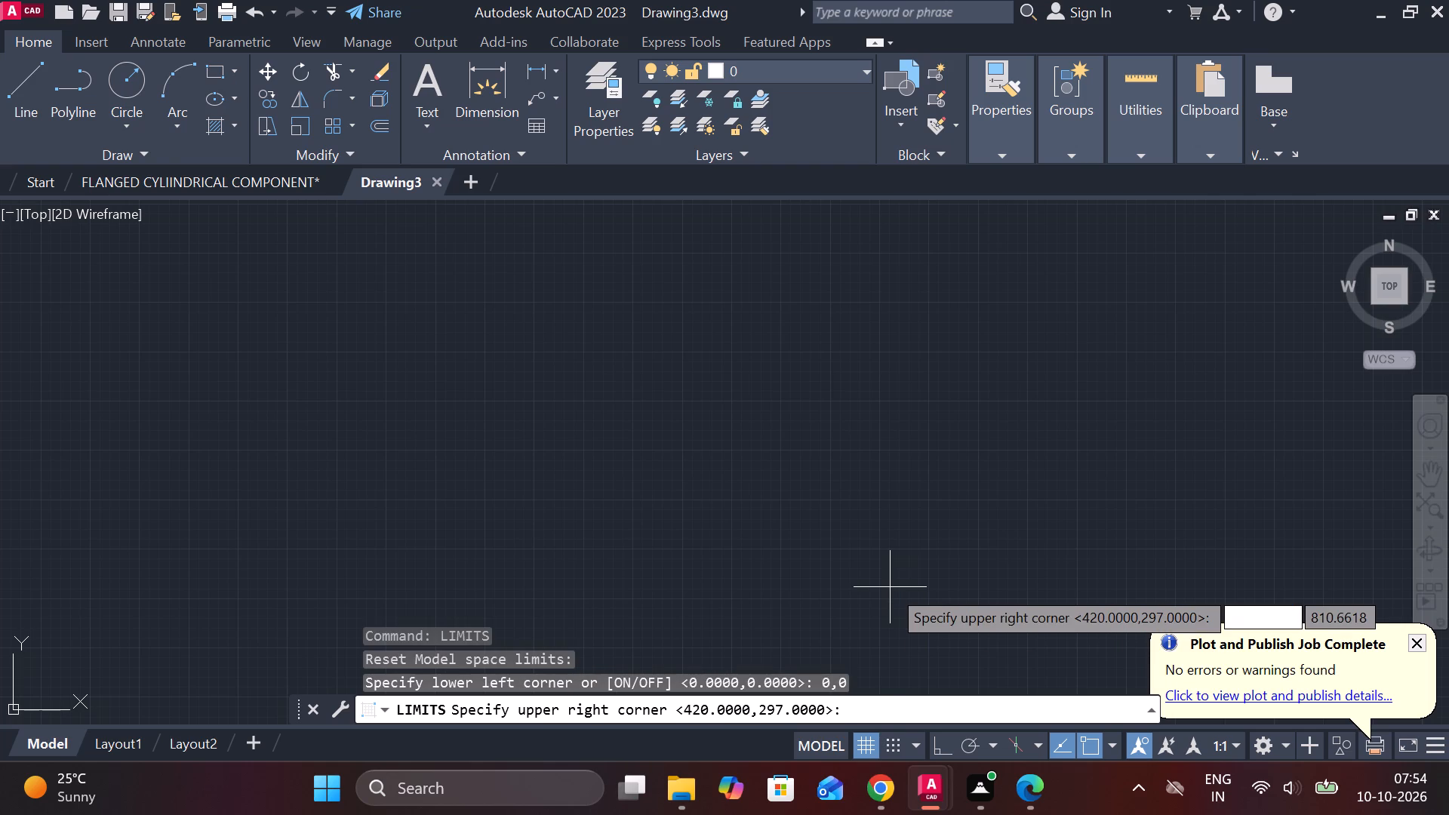
type("297")
type(",210")
key("Return")
key("z")
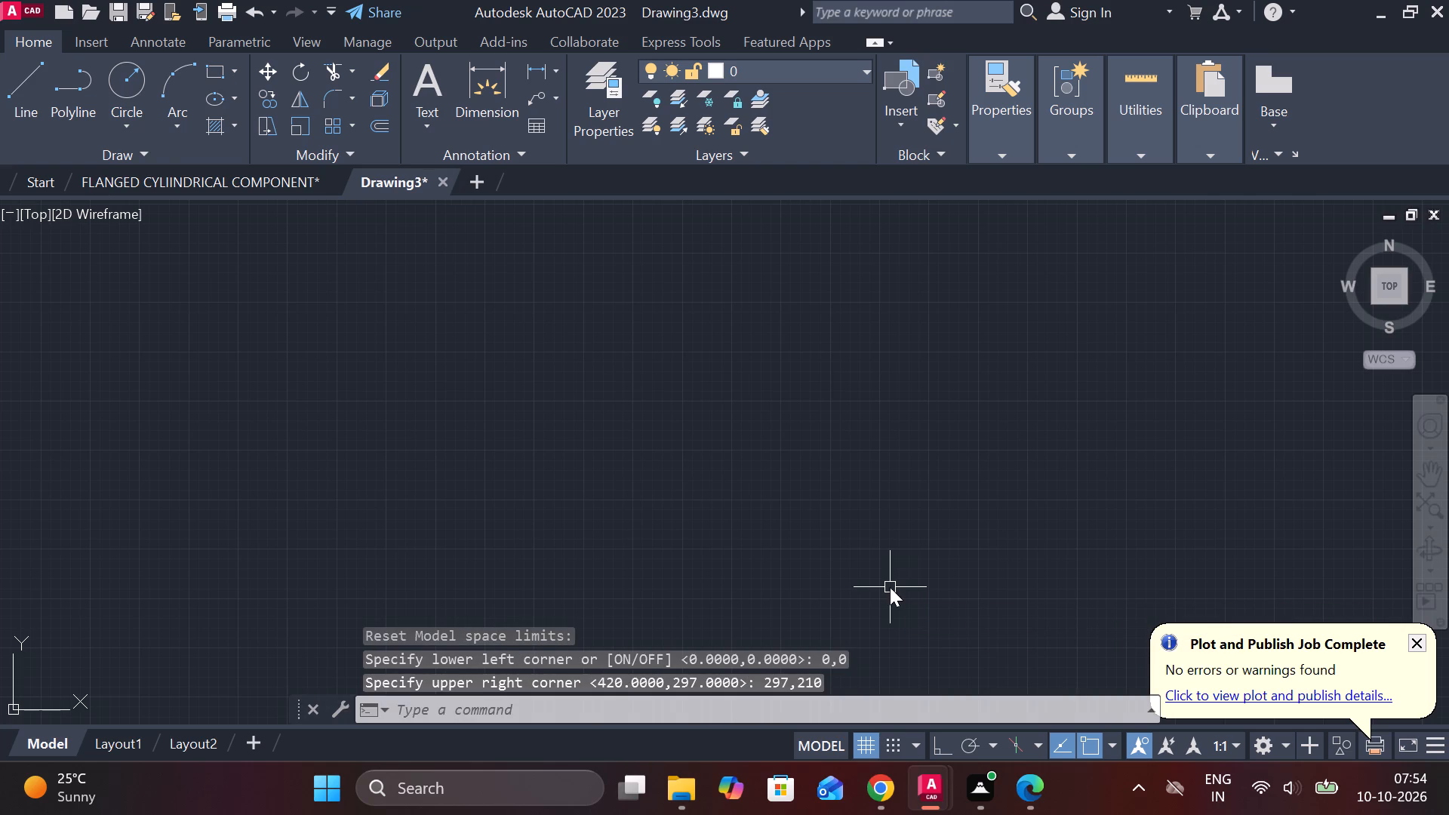
key("Return")
key("e")
key("Return")
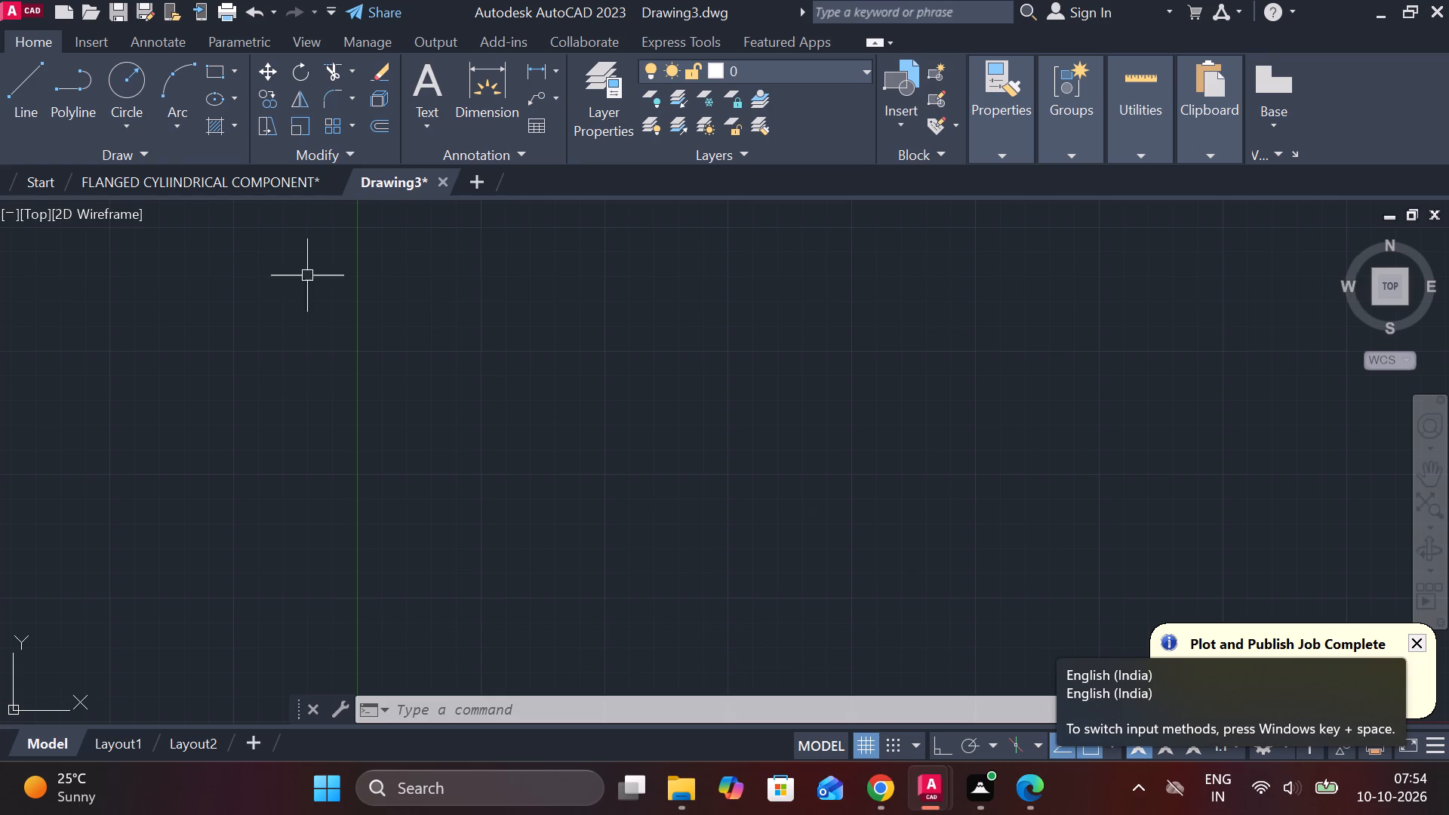
Draw a circle of diameter 76 in an empty area of the drawing using the Center, Diameter method.
left_click(112, 122)
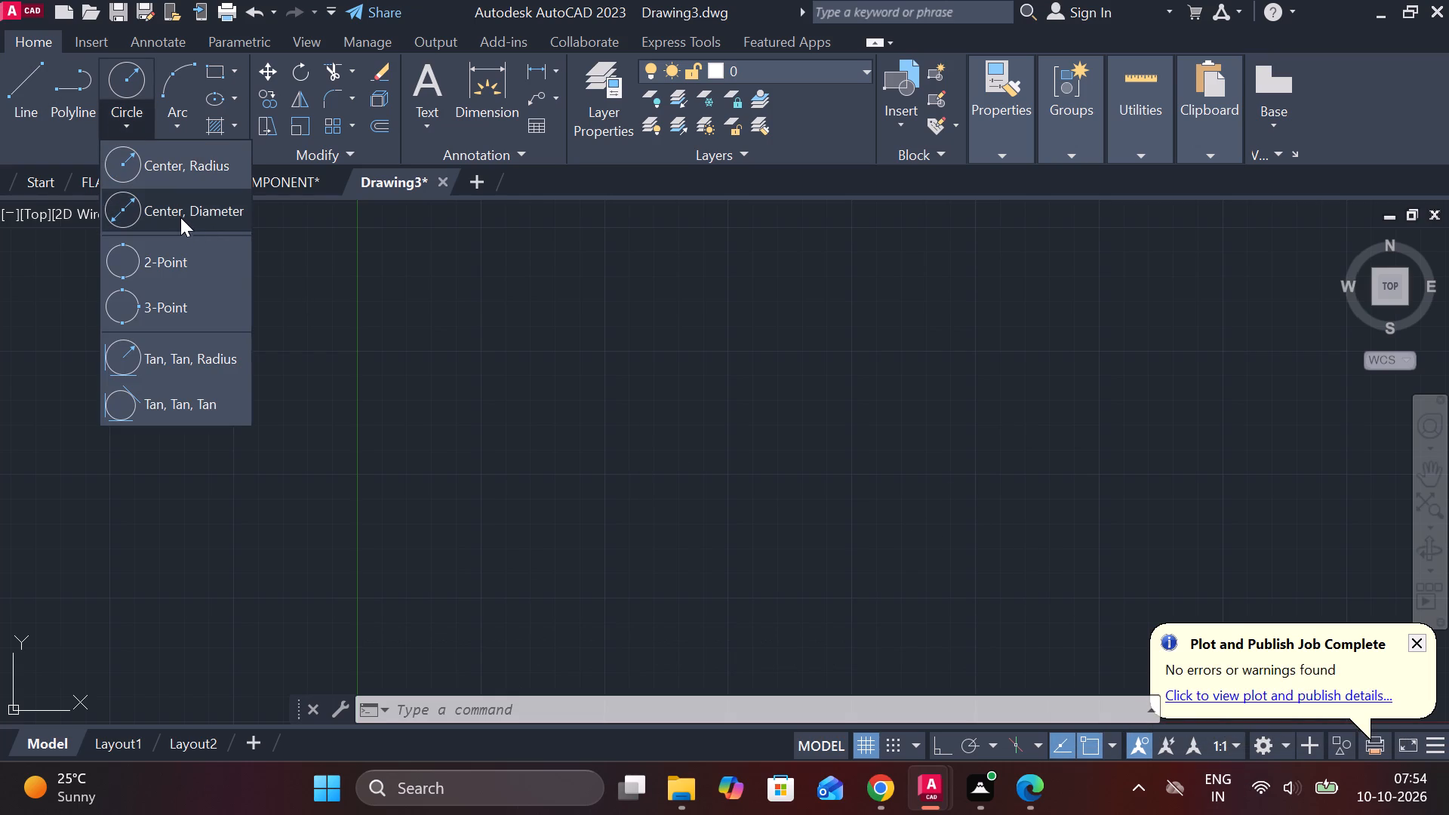
left_click(179, 214)
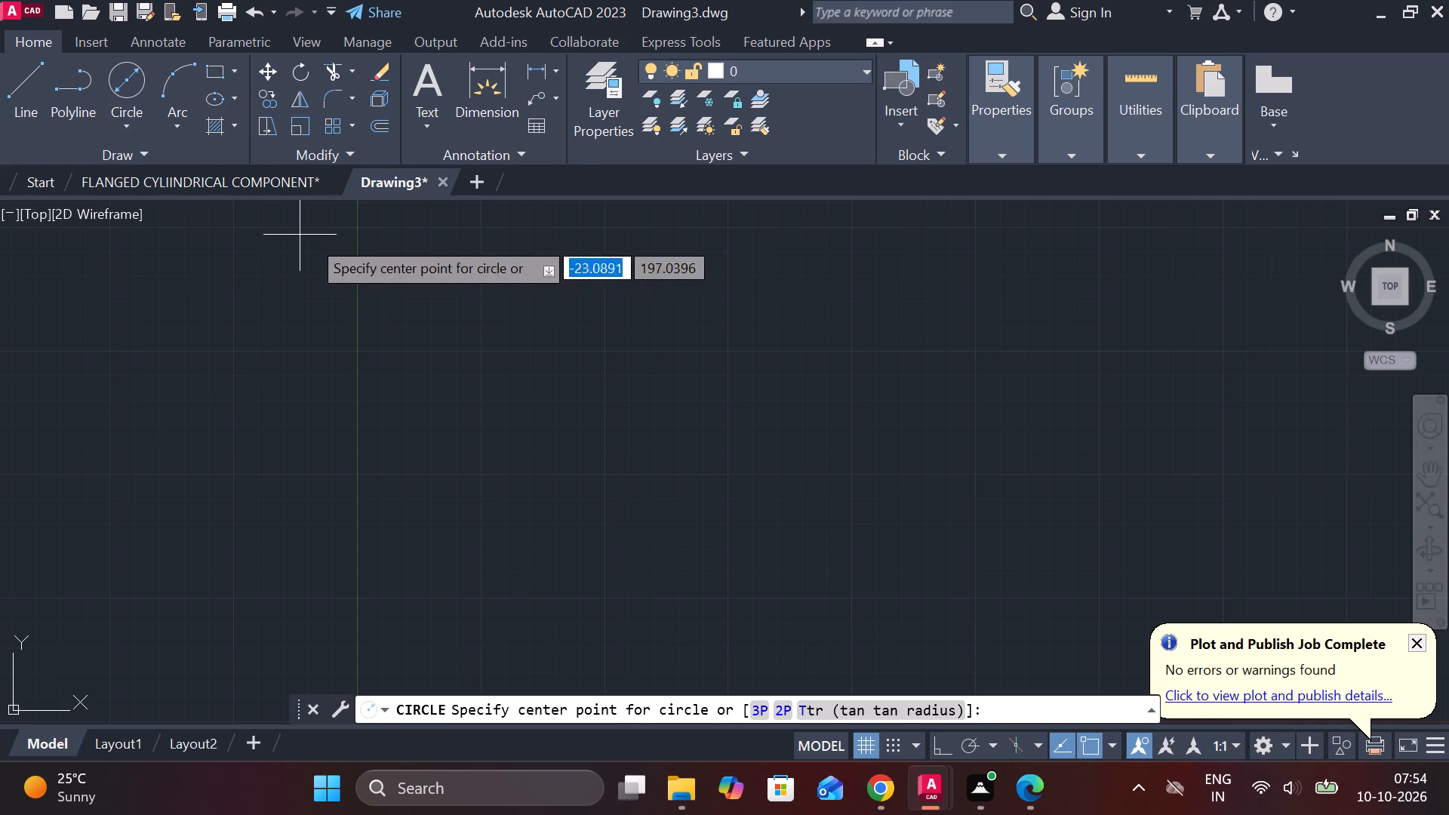
middle_click_drag(912, 374, 466, 422)
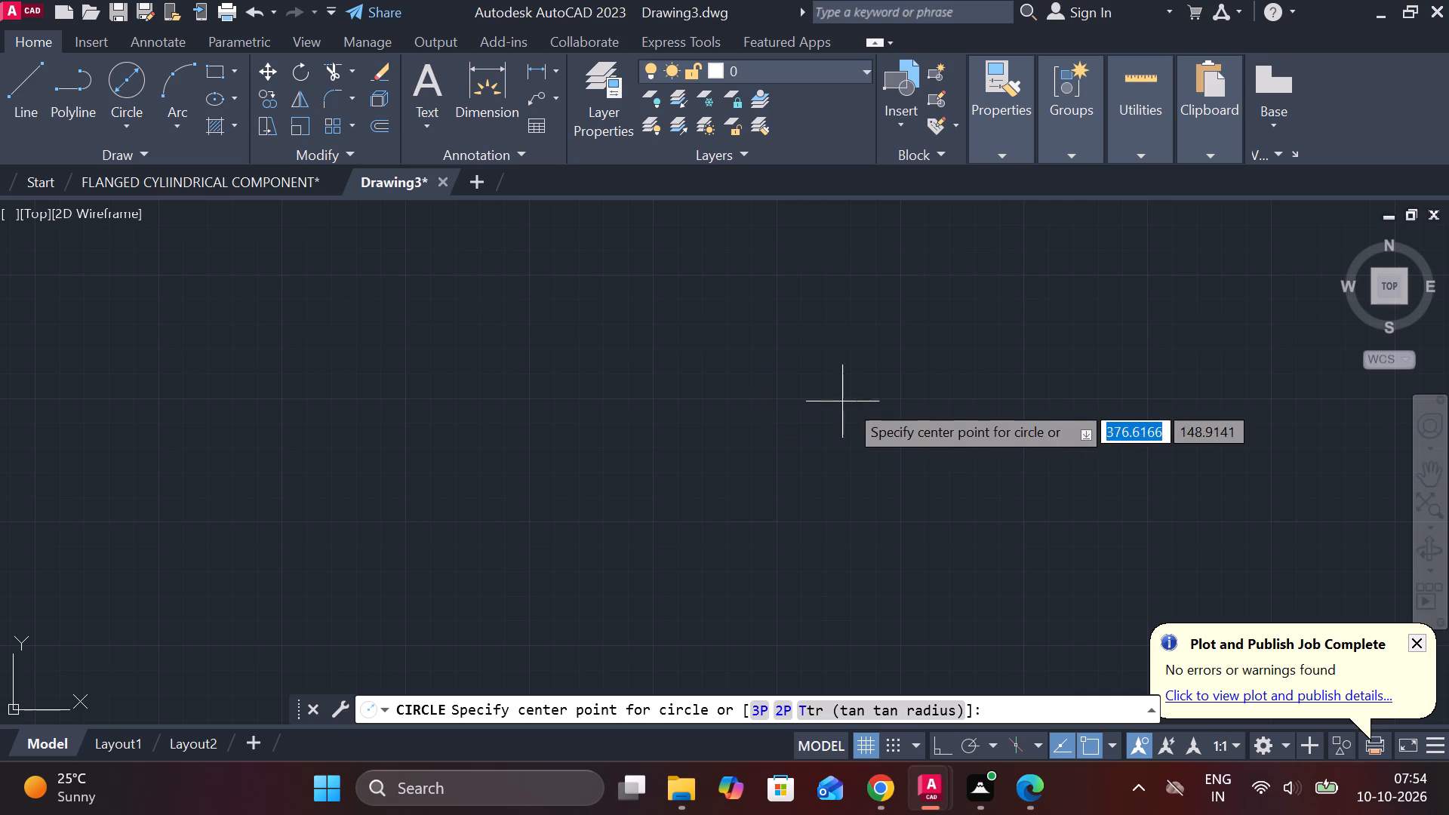
left_click(848, 375)
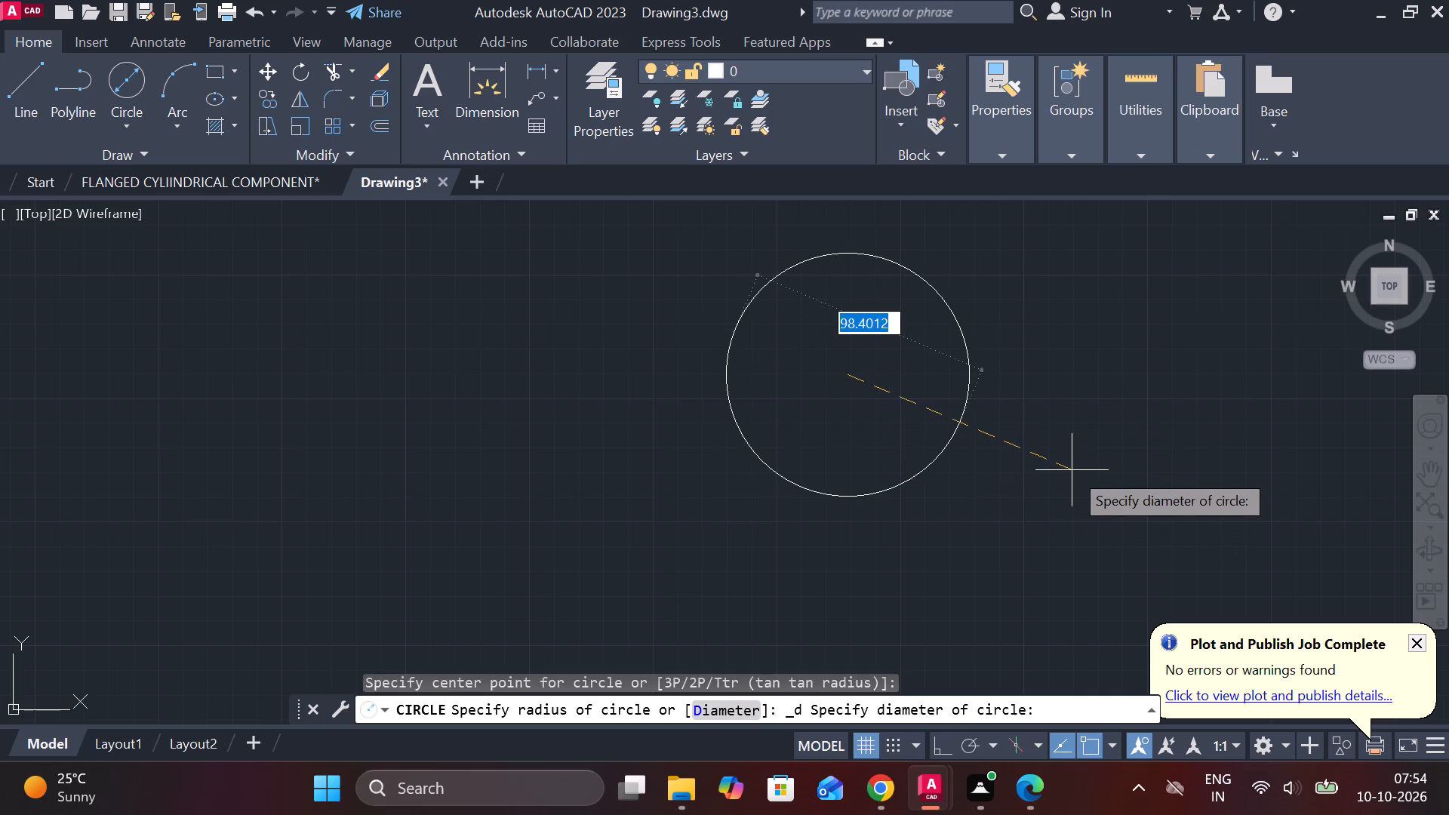
type("D")
key("space")
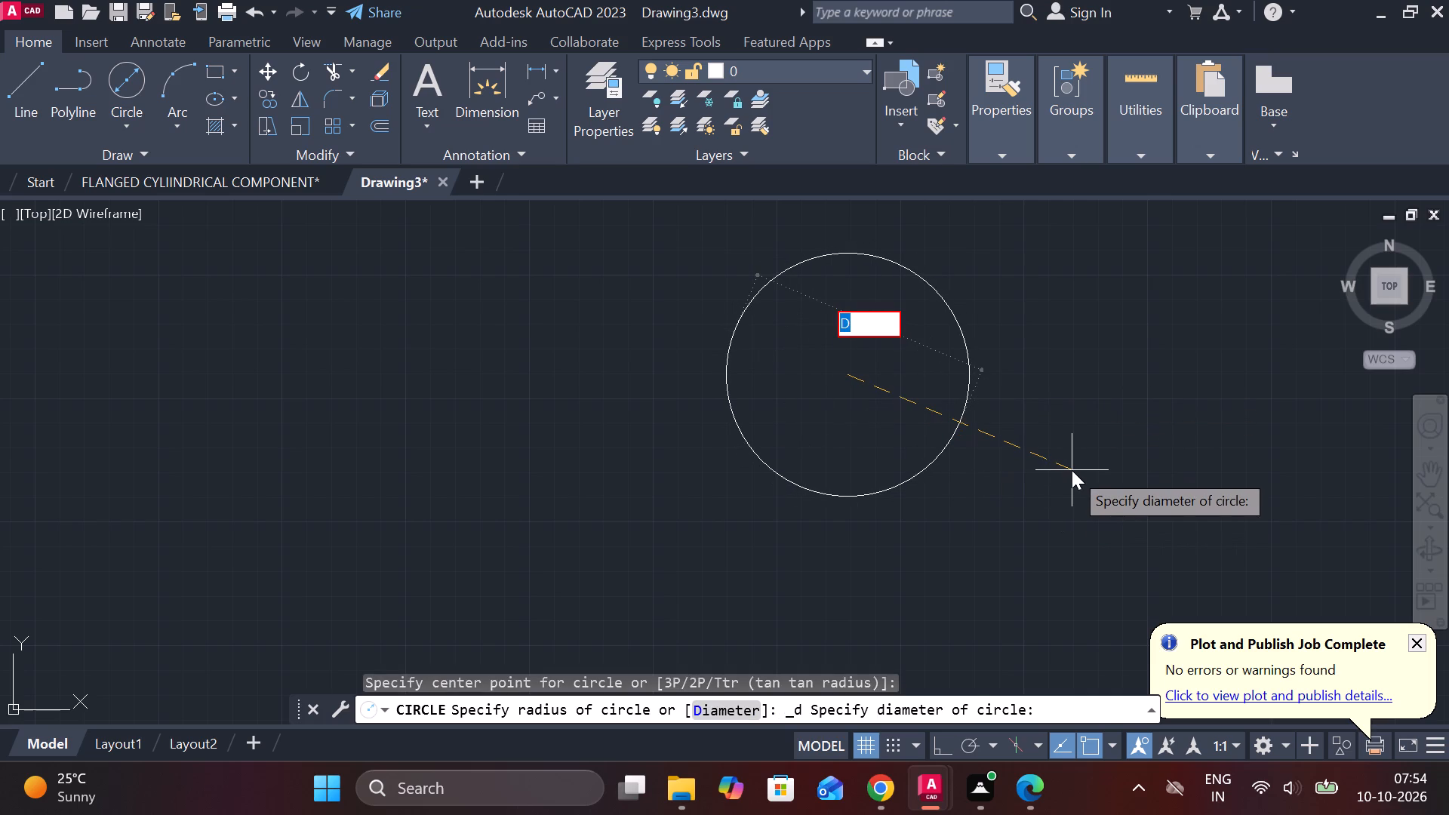
type("76")
key("Return")
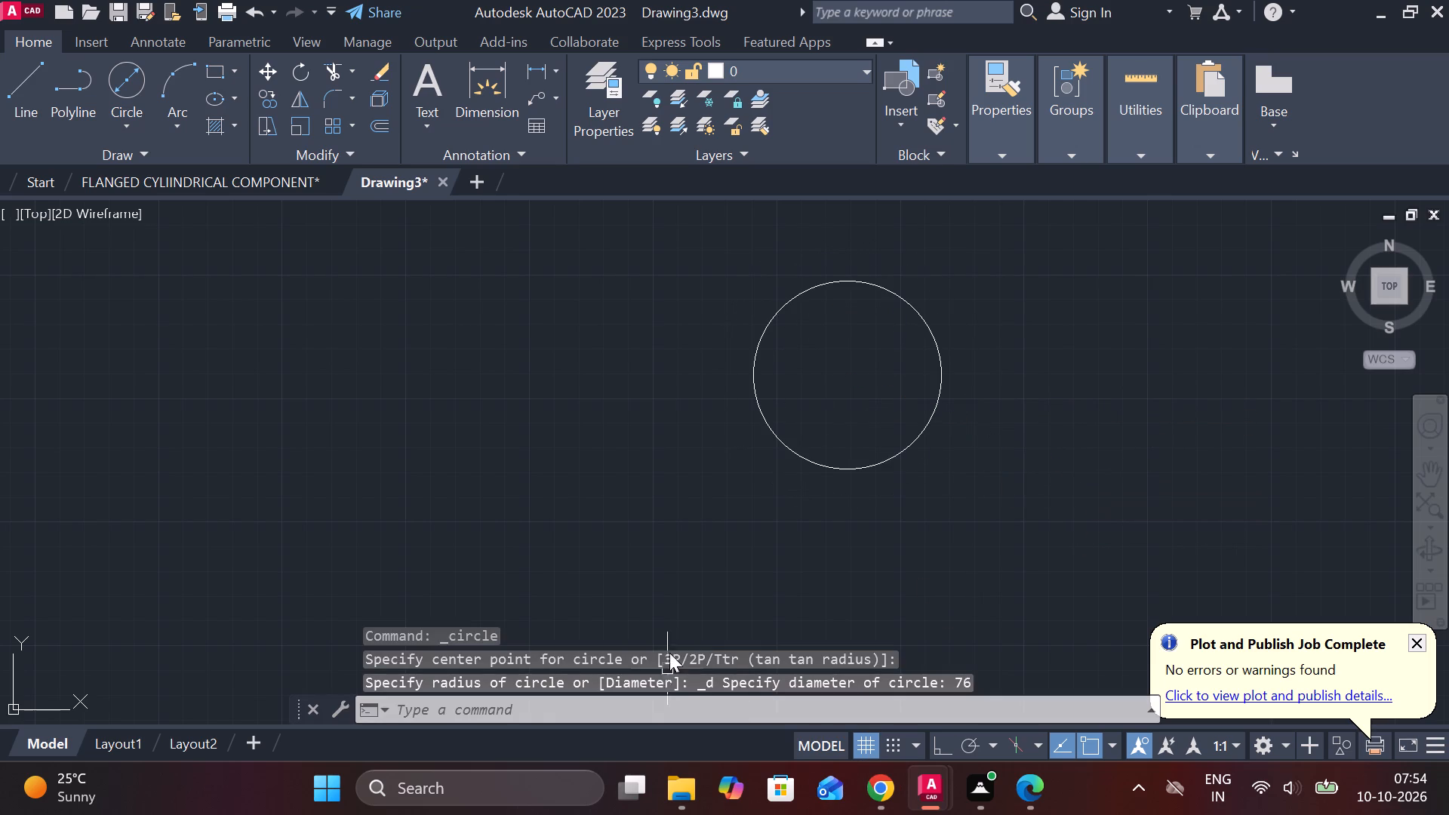
Draw a circle of diameter 20 concentric with the 76-diameter circle.
scroll(685, 641, "up", 2)
middle_click_drag(894, 543, 534, 678)
scroll(737, 457, "down", 3)
scroll(801, 438, "up", 2)
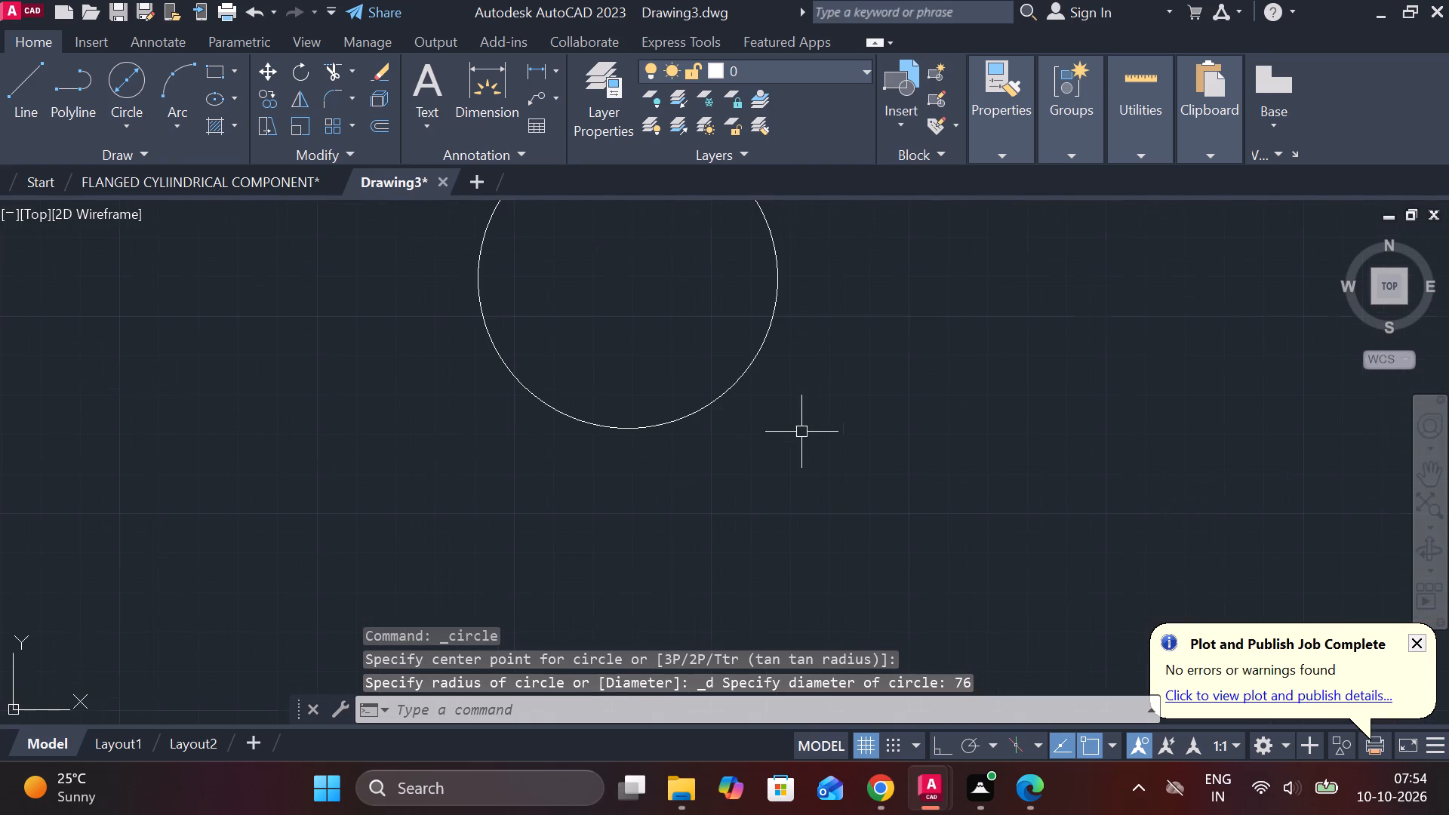
key("space")
middle_click_drag(802, 371, 812, 552)
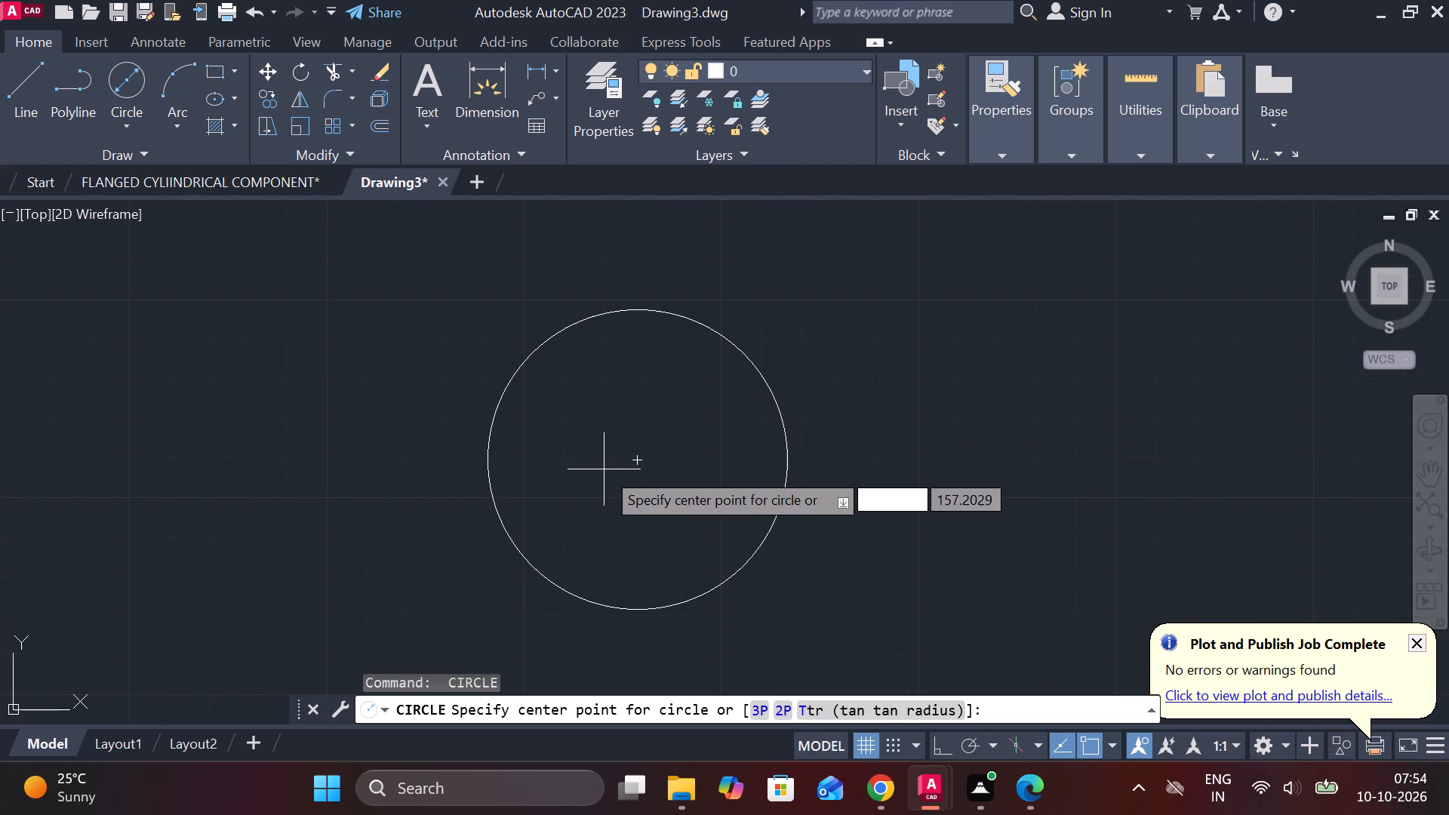
left_click(632, 454)
key("d")
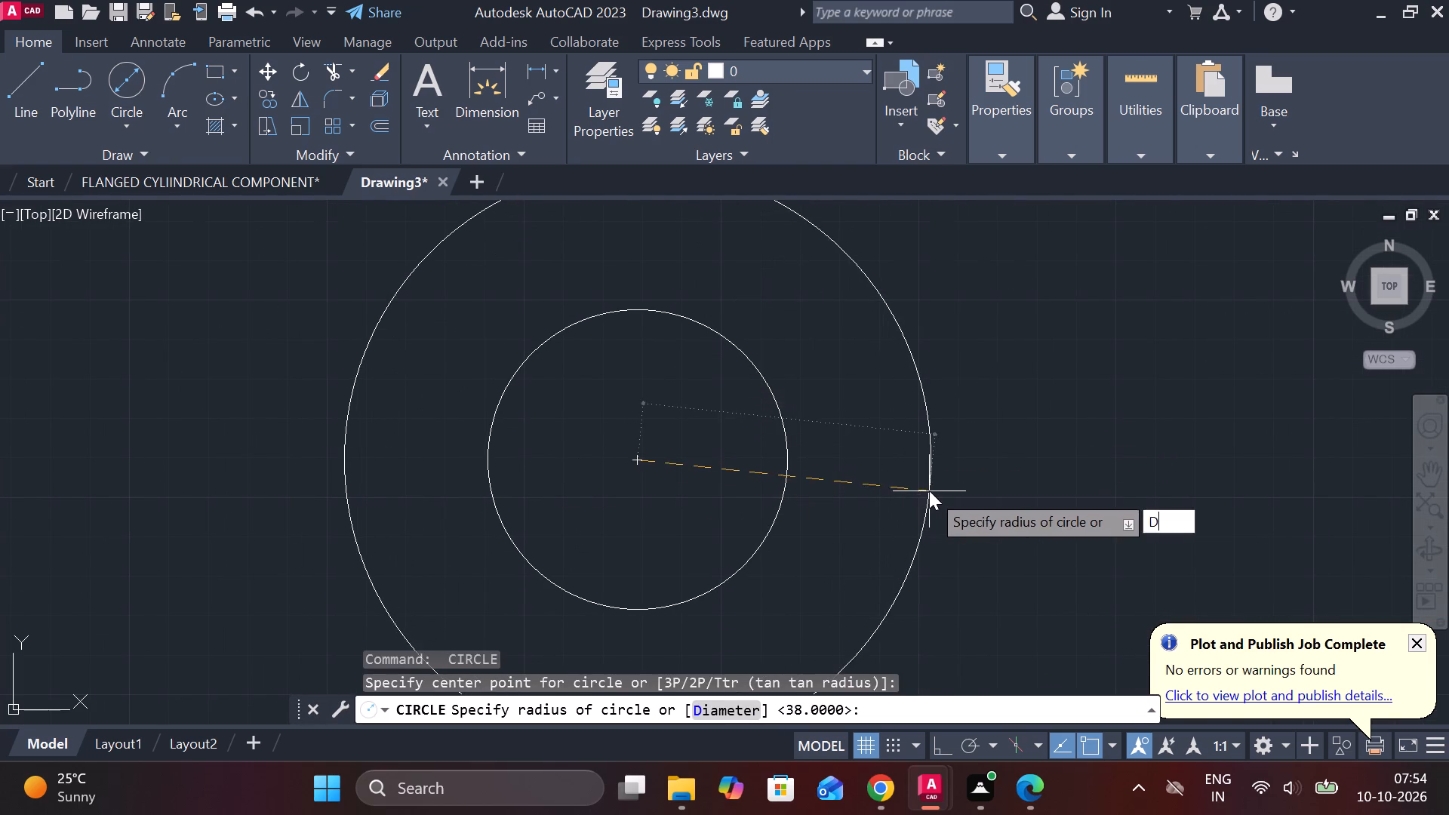
key("space")
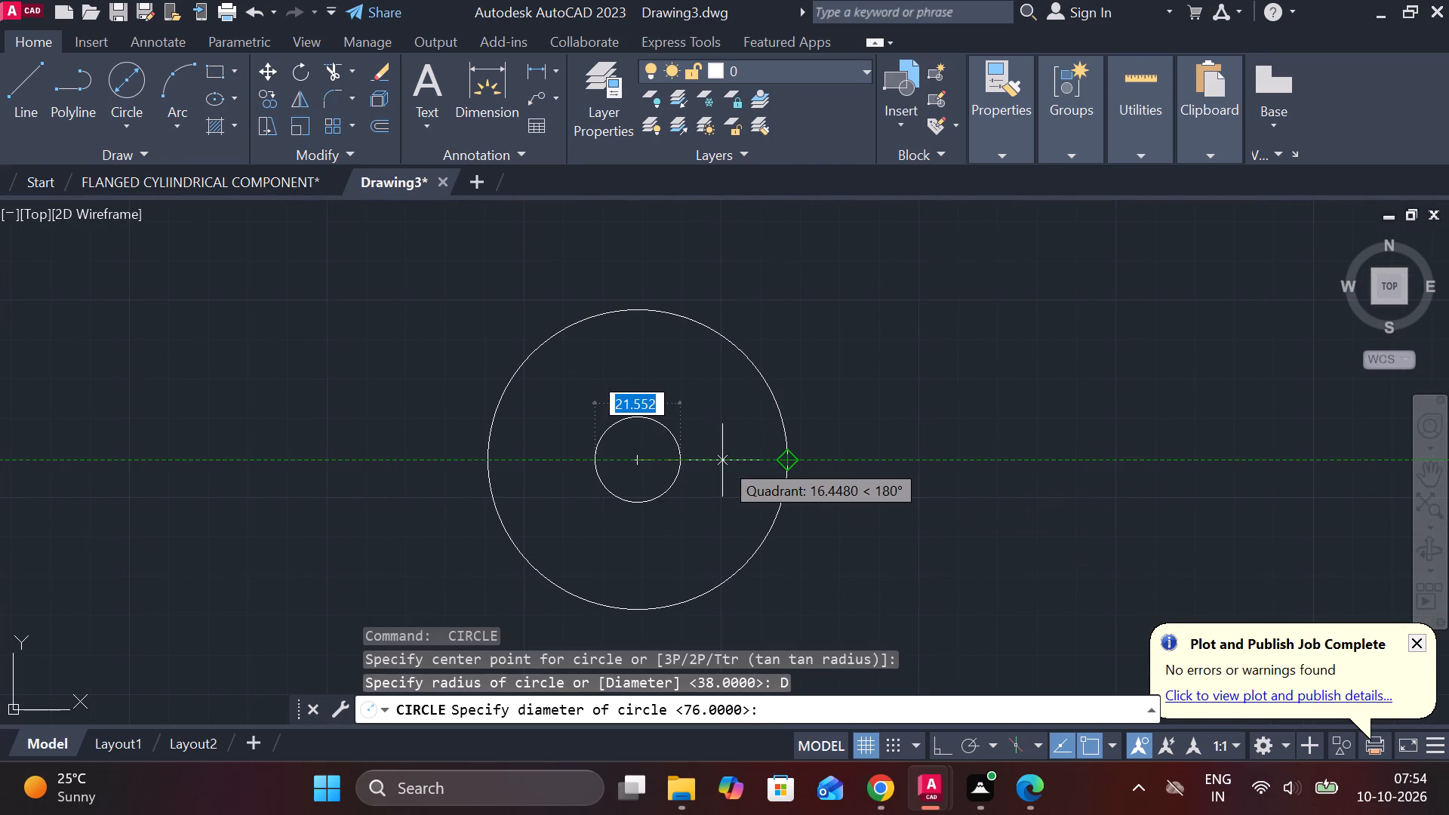
type("20")
key("space")
Draw a circle of diameter 54 on the same centre as the existing circles.
key("space")
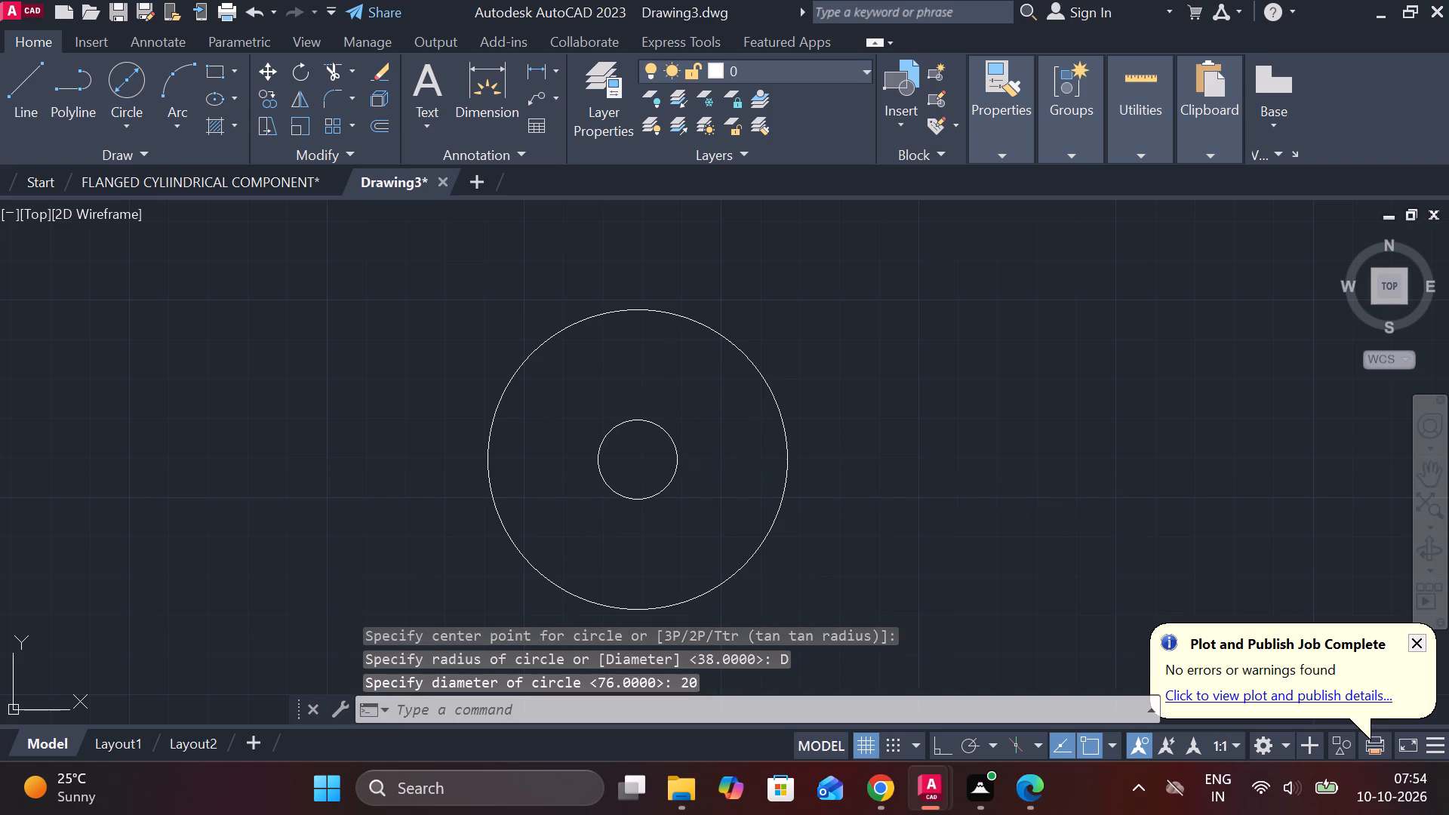
left_click(638, 455)
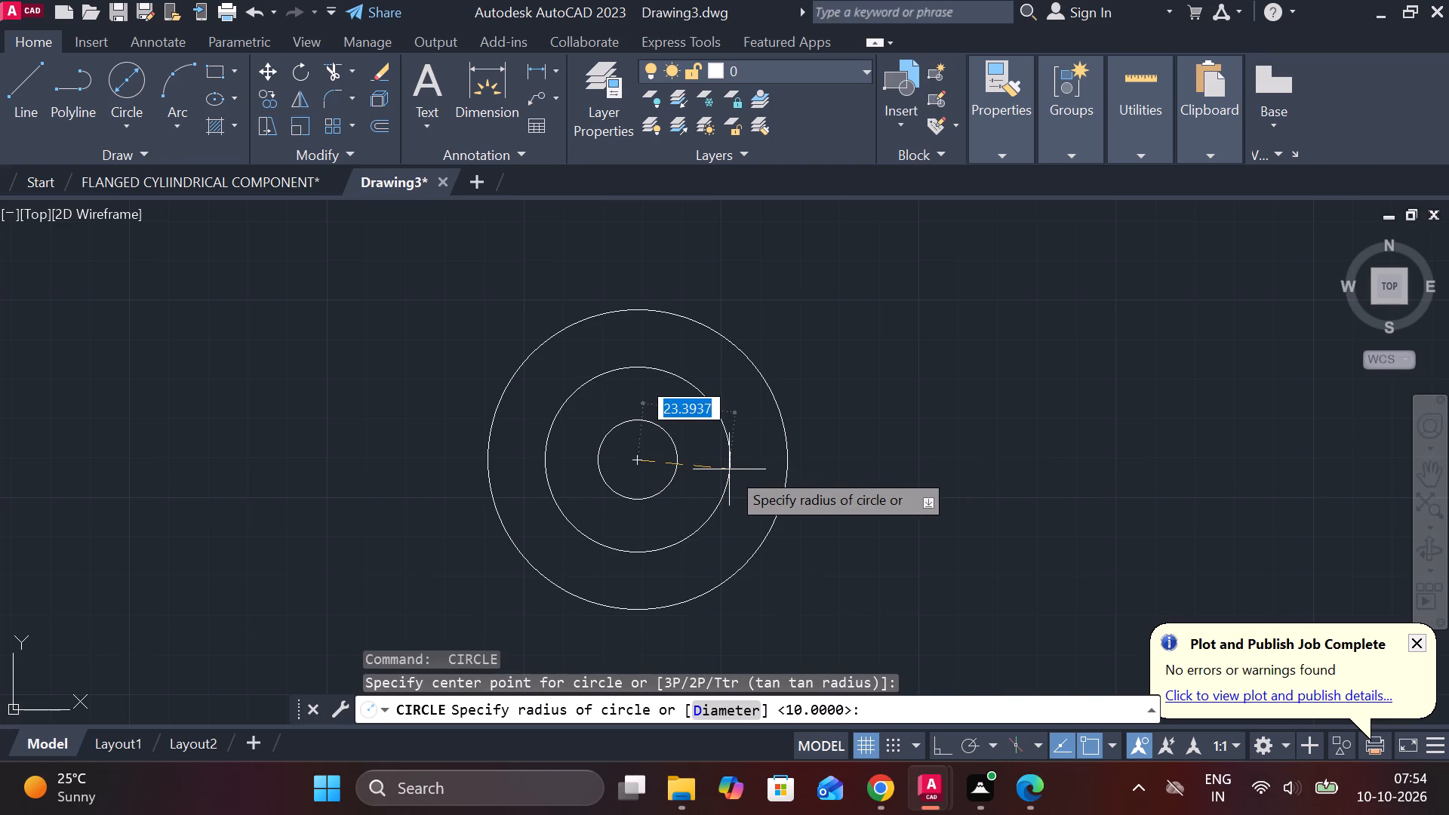
type("D")
key("space")
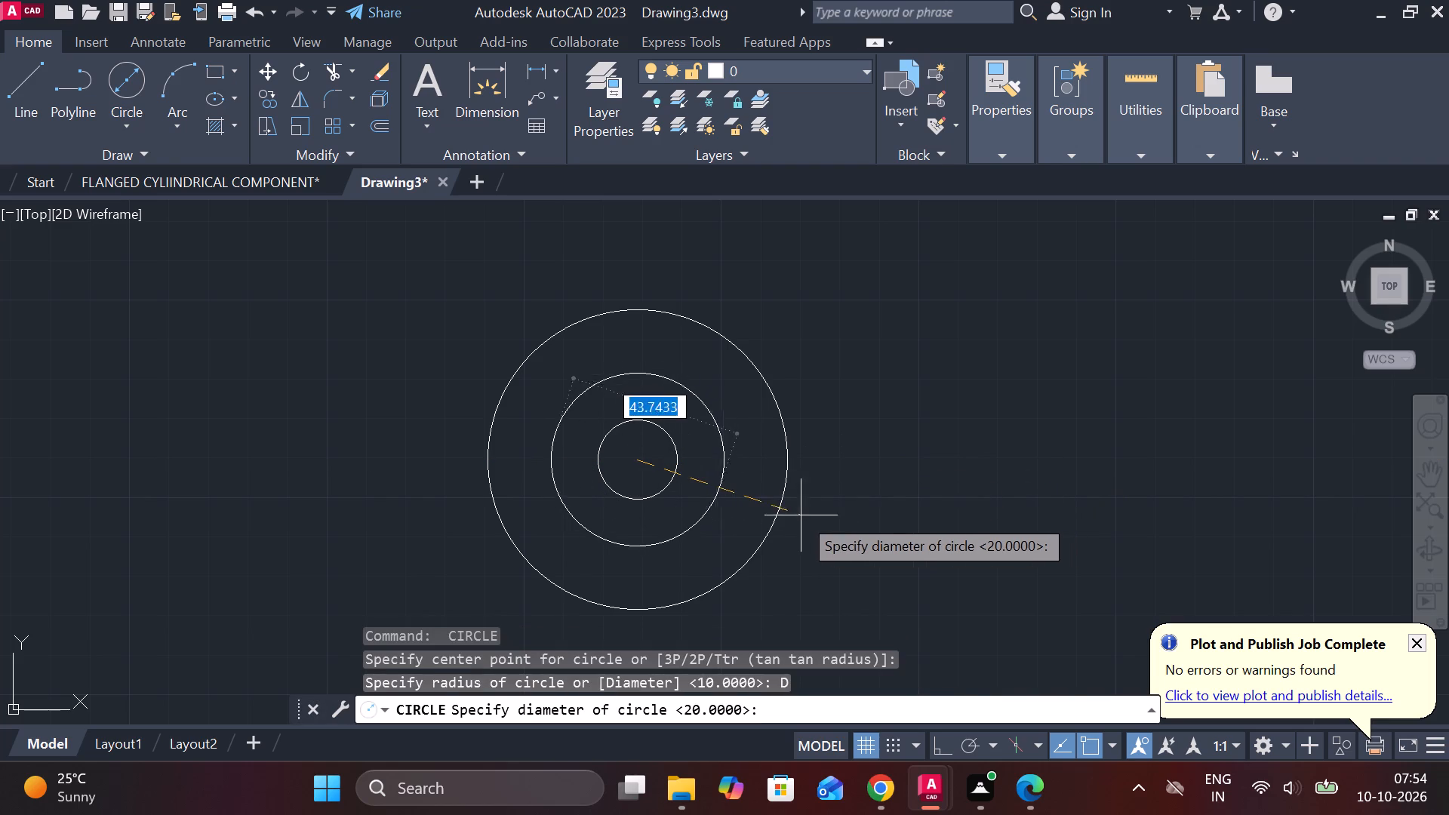
type("54")
key("space")
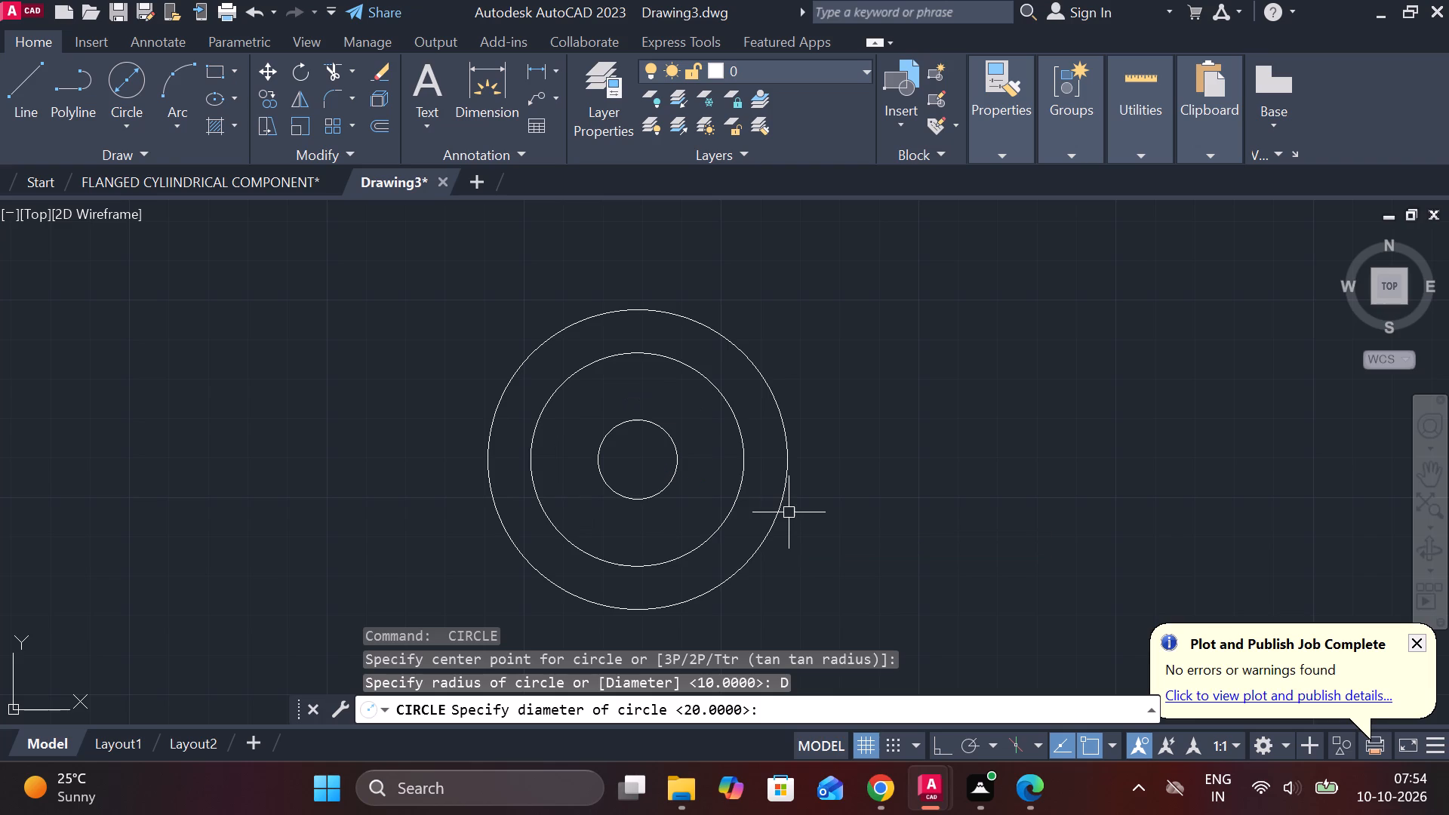
Draw a circle of diameter 34 on the same centre as the other circles.
key("space")
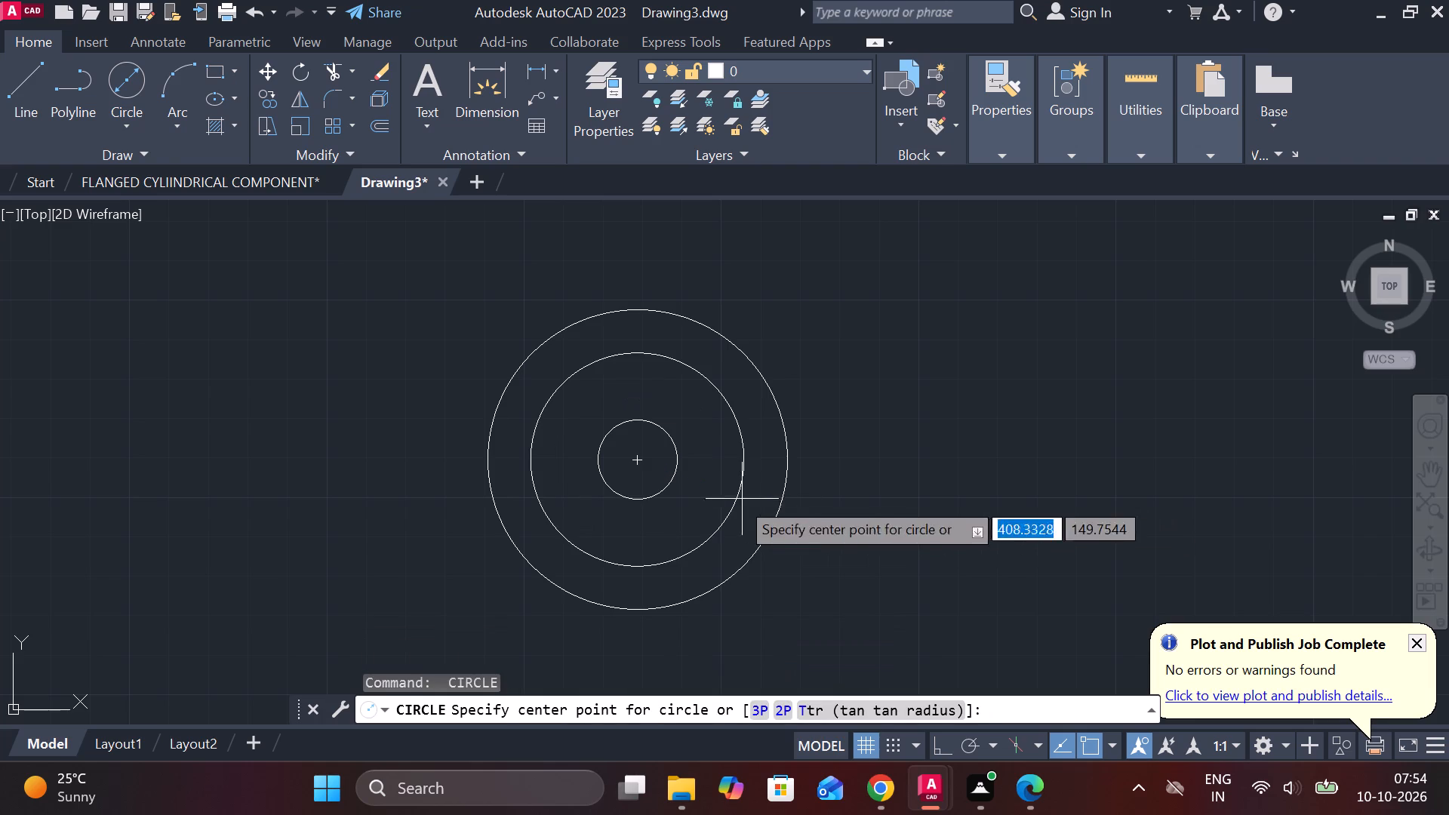
left_click(632, 462)
type("D")
key("space")
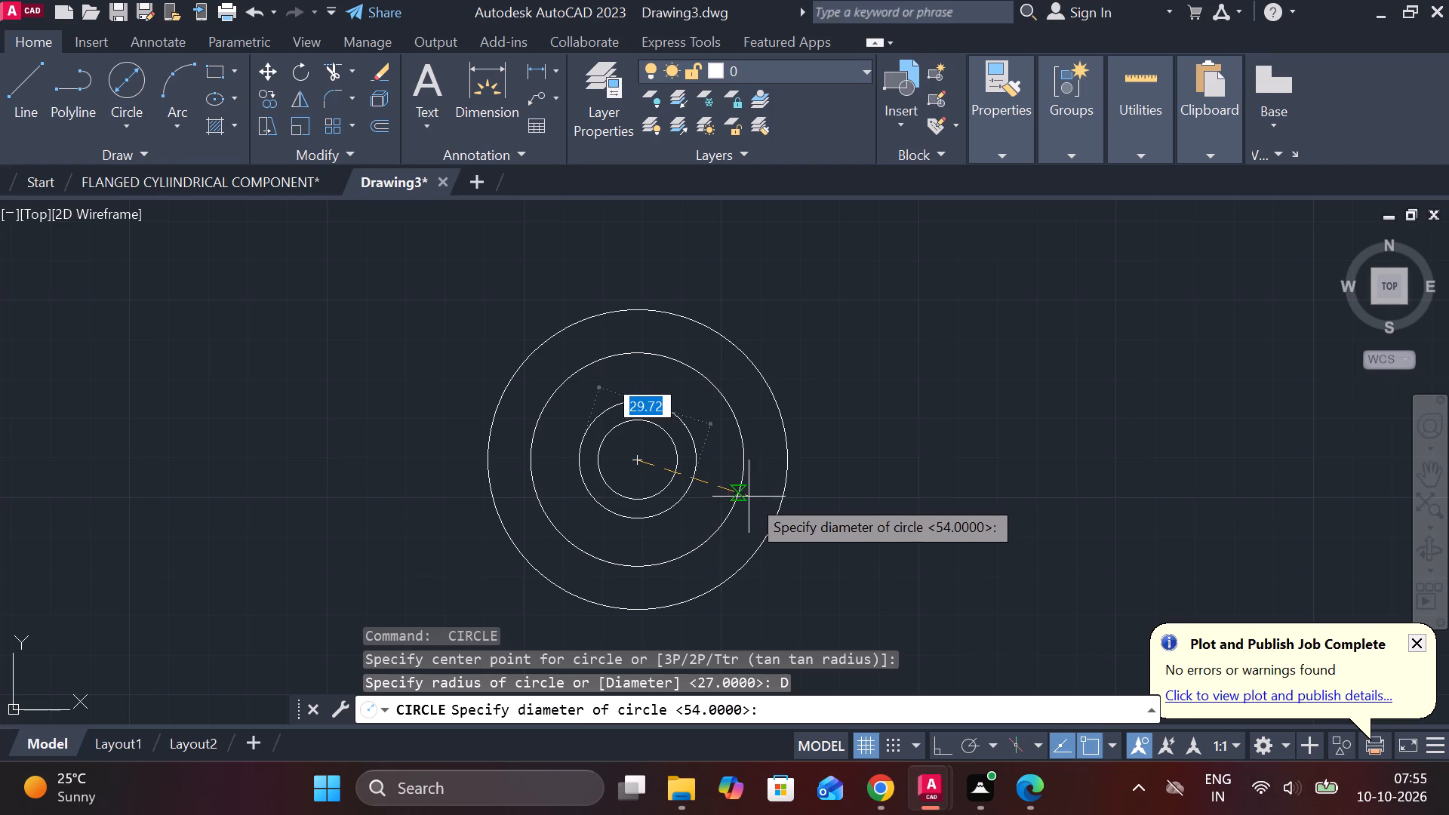
type("34")
key("space")
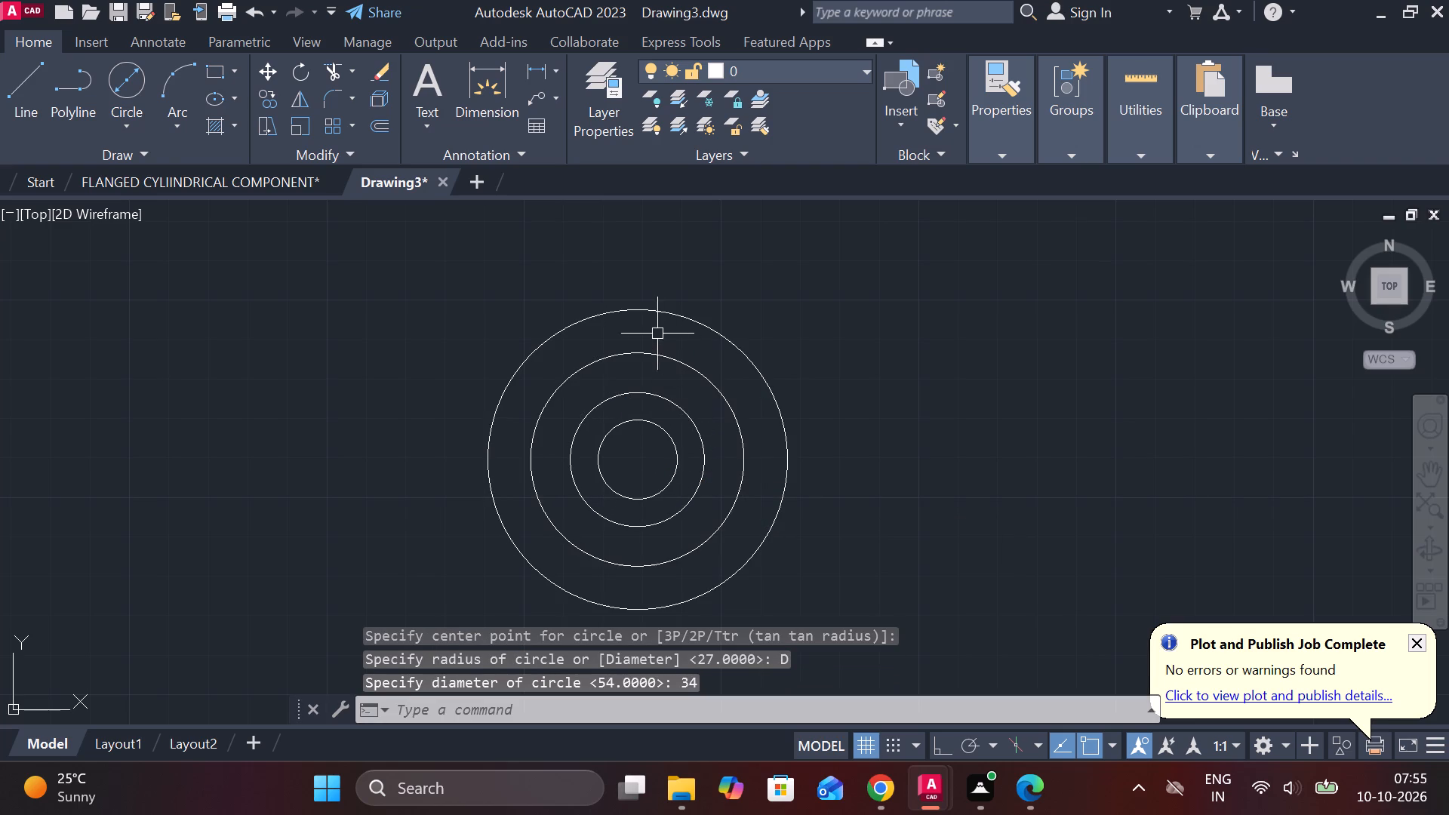
Load the ACAD_ISO02W100 (ISO dash) linetype into the drawing through the Linetype Manager.
left_click(995, 160)
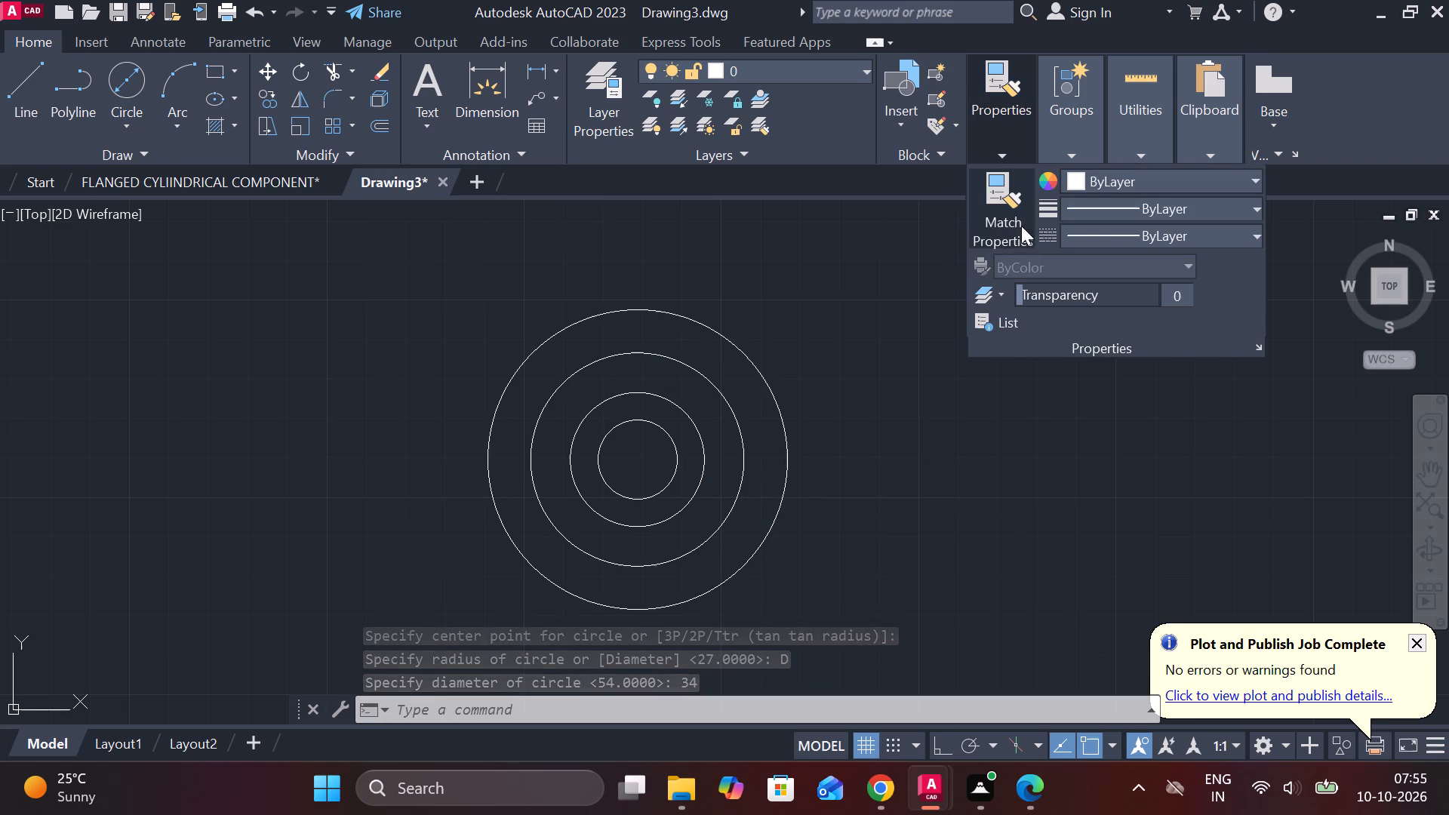
left_click(1105, 227)
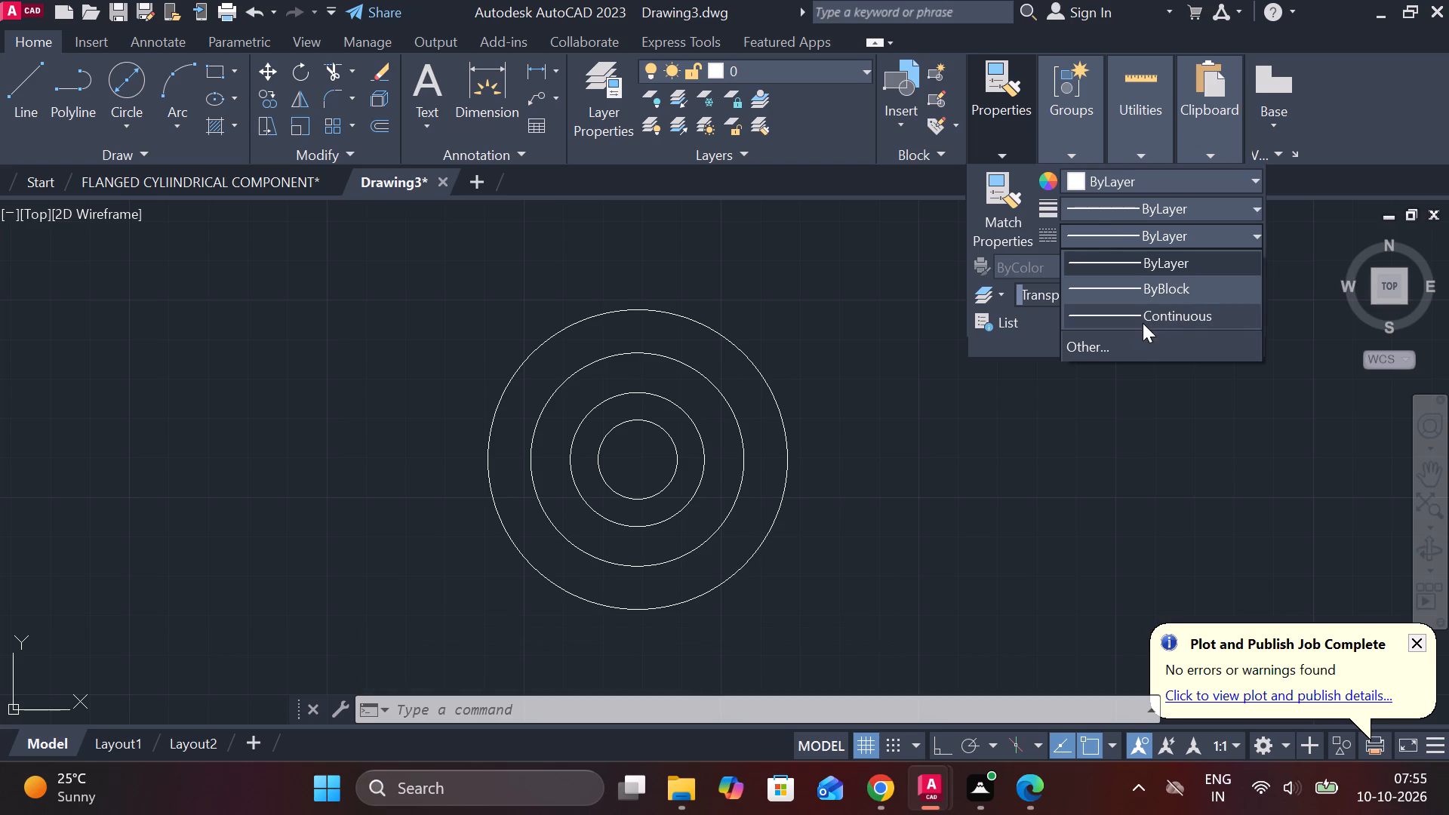
left_click(1136, 358)
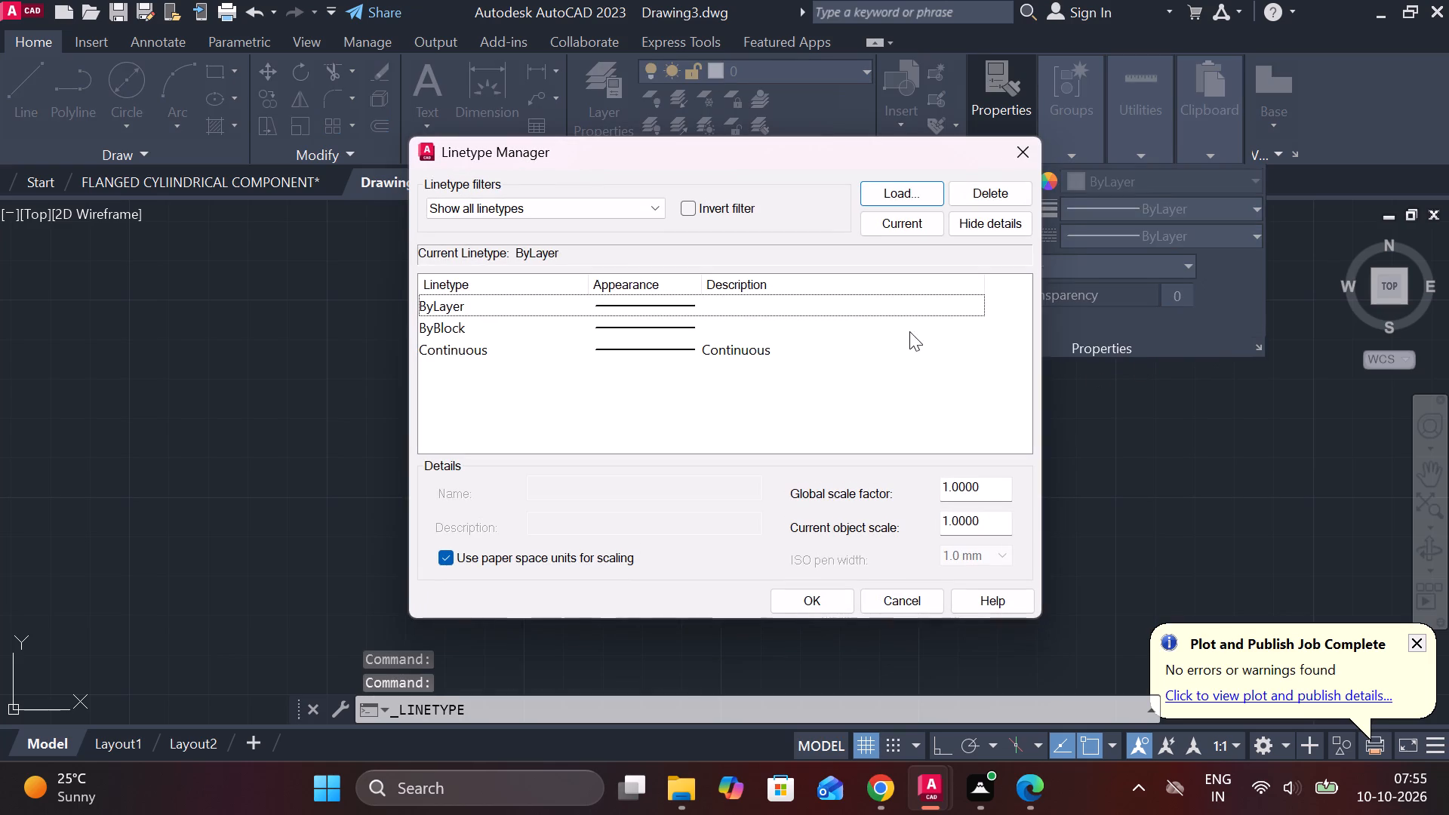
left_click(889, 188)
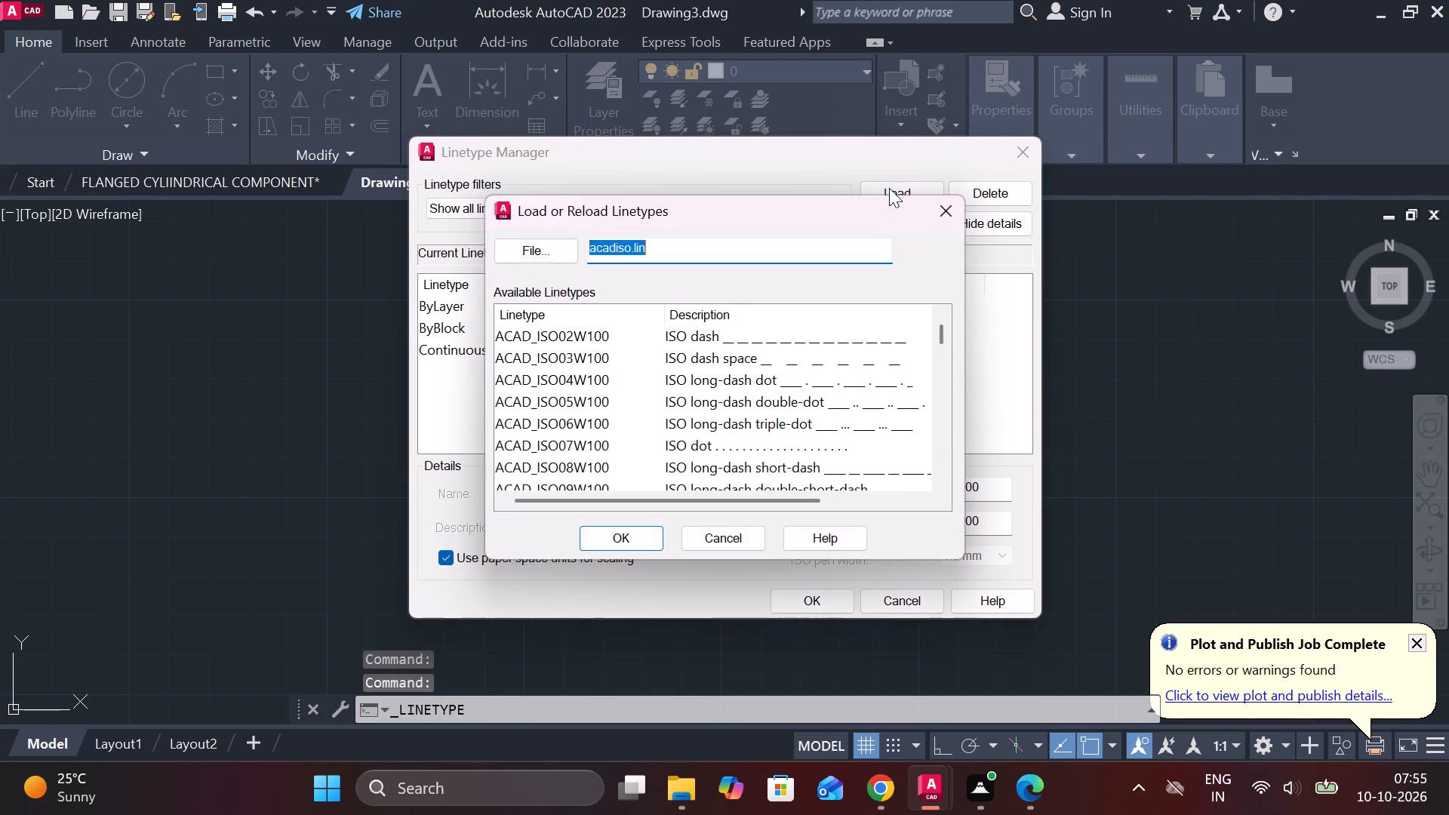
left_click(700, 336)
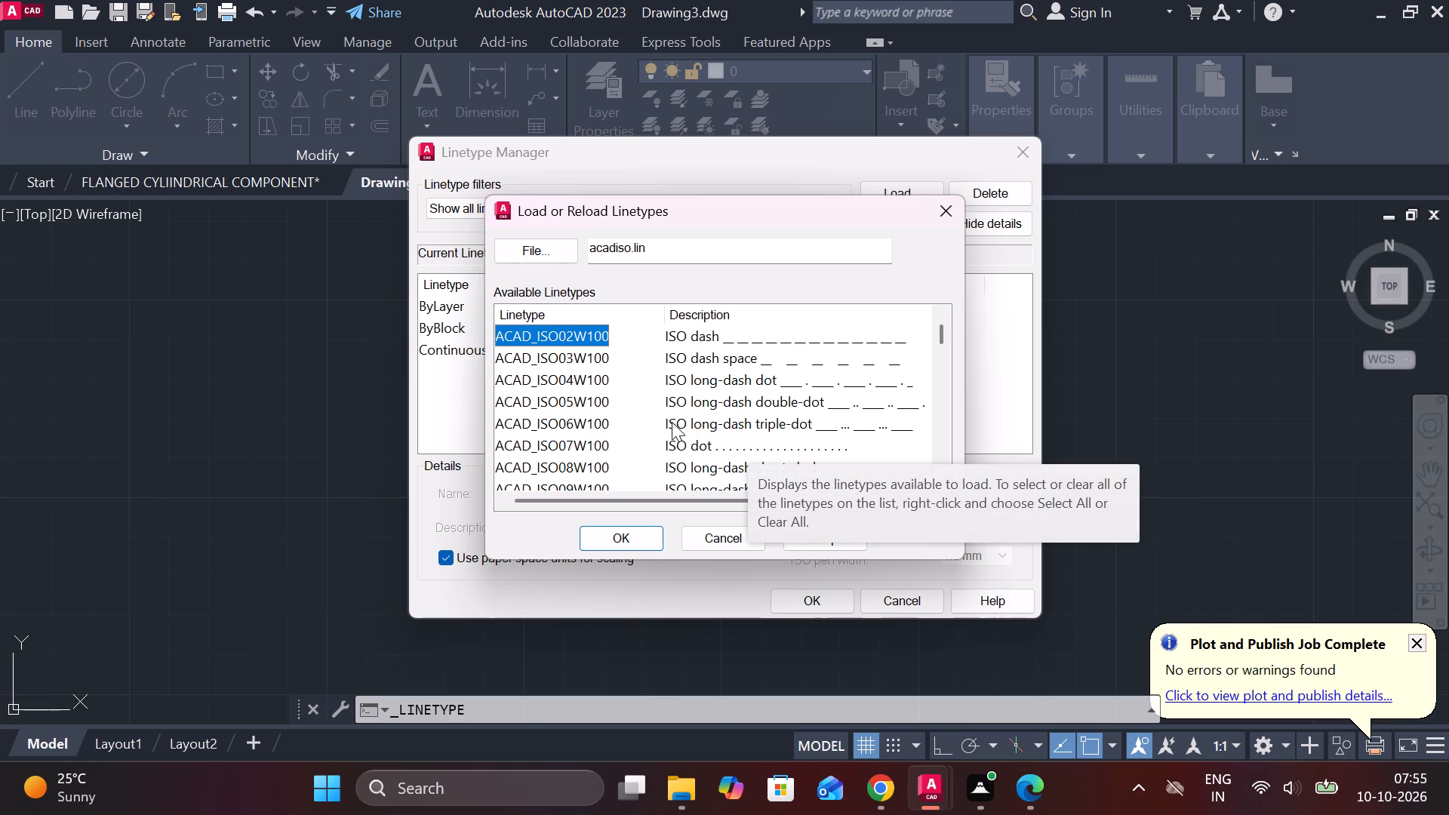
left_click(641, 527)
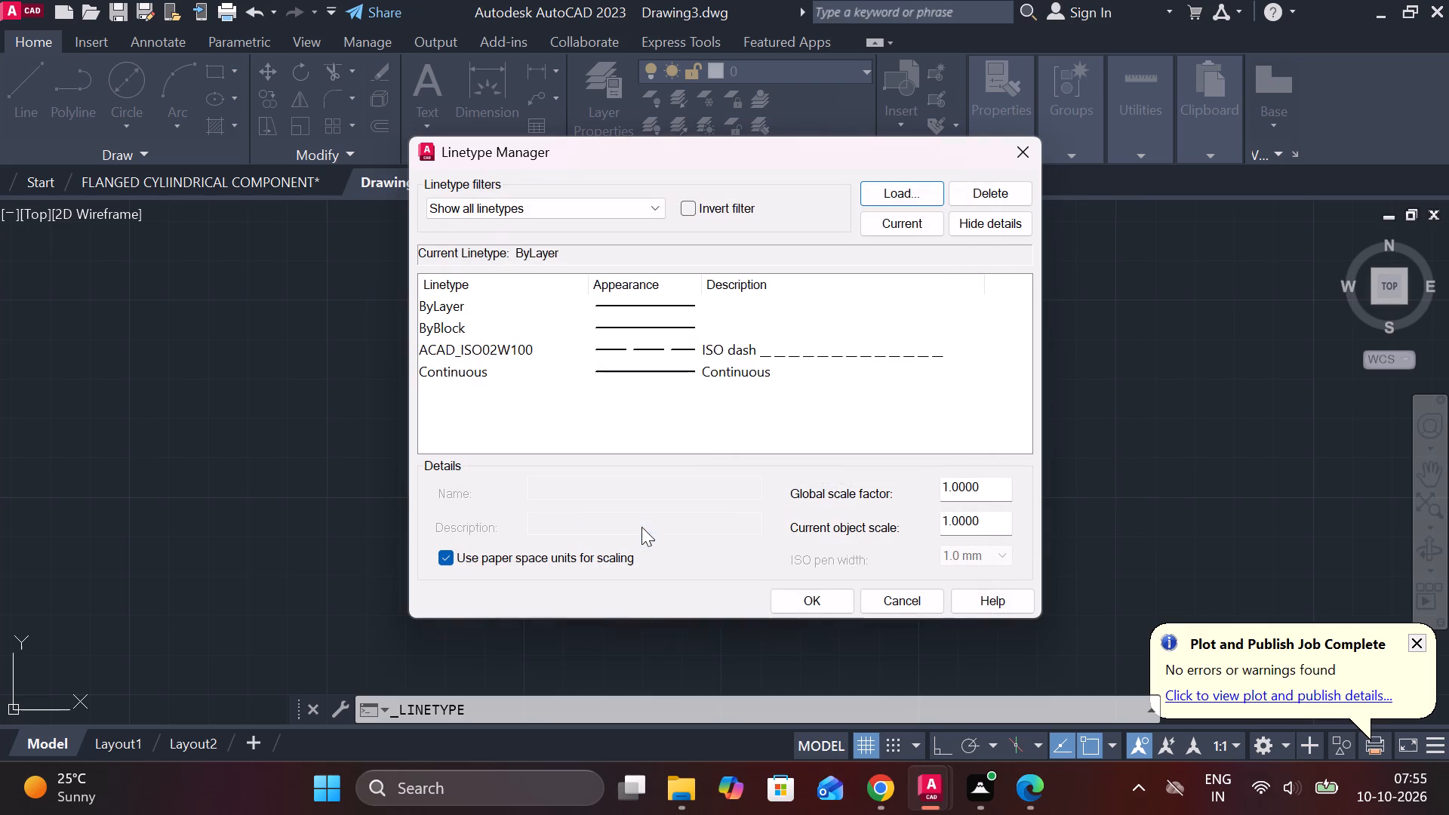
Set both the global linetype scale factor and the current object scale to .5 and apply the settings.
left_click_drag(989, 491, 889, 492)
key("period")
key("5")
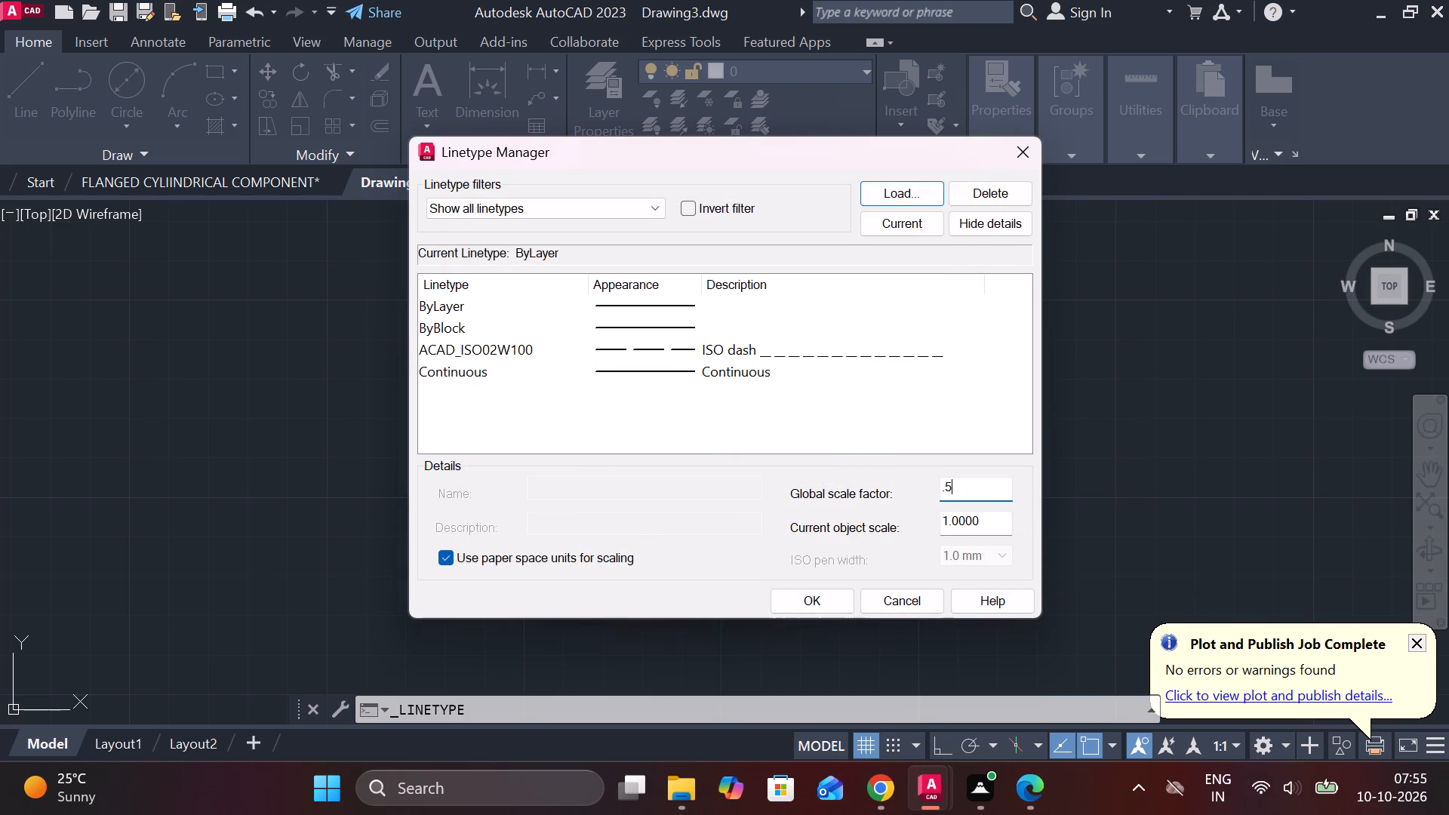
left_click_drag(984, 517, 915, 517)
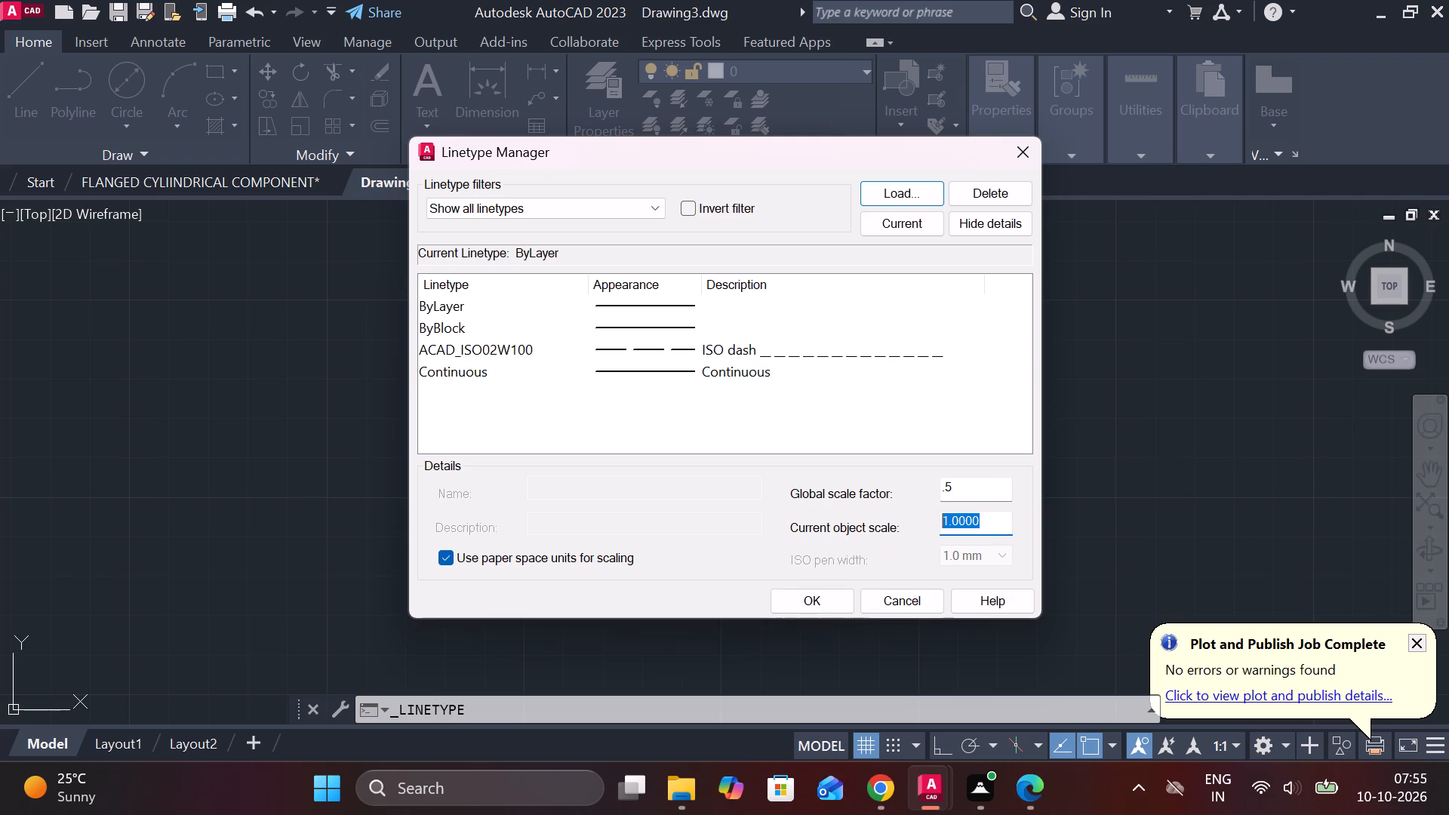
left_click_drag(915, 517, 910, 517)
type(".5")
left_click(817, 595)
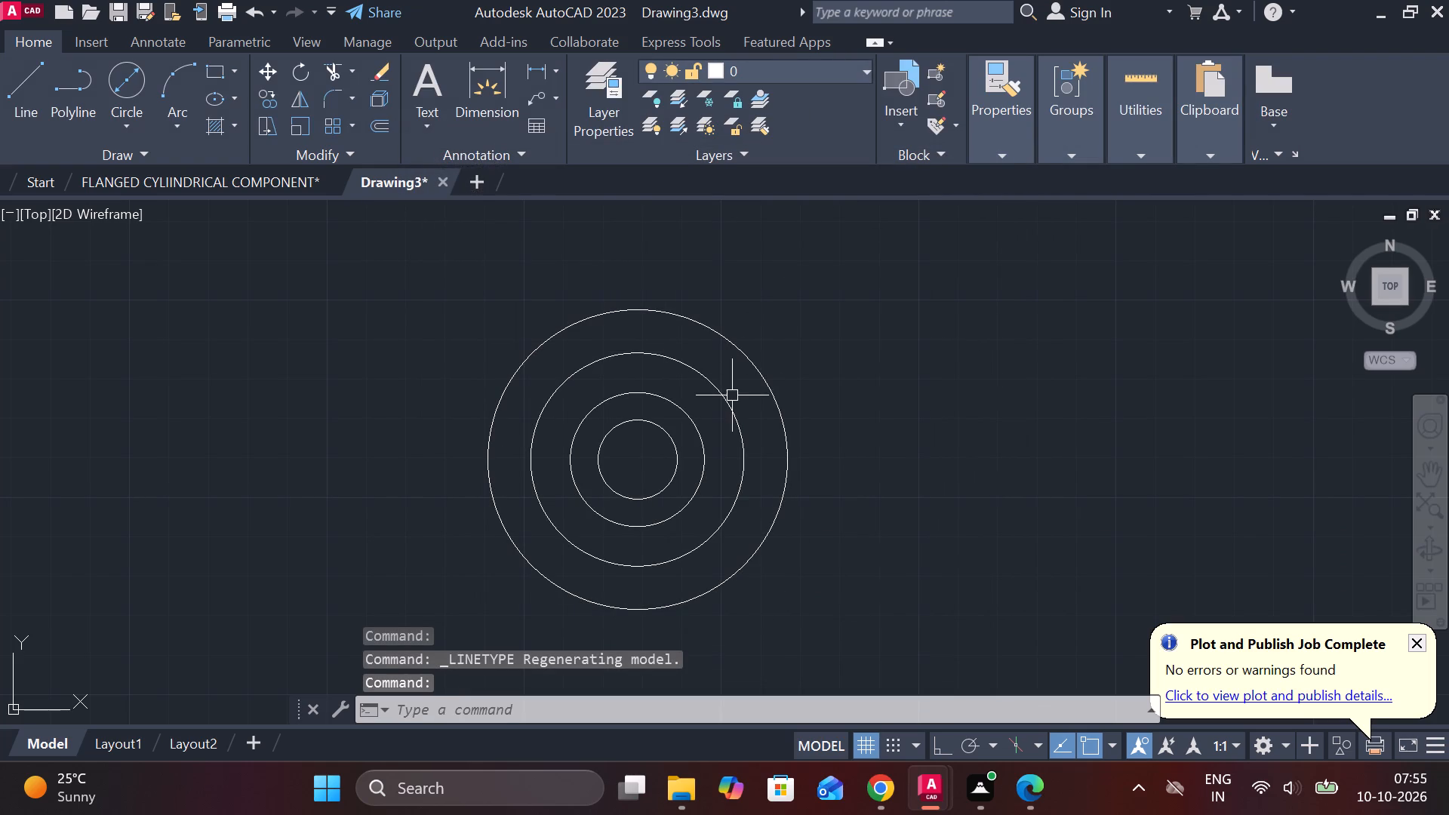
Apply the ACAD_ISO02W100 linetype to the 54-diameter circle.
left_click(731, 397)
left_click(1001, 150)
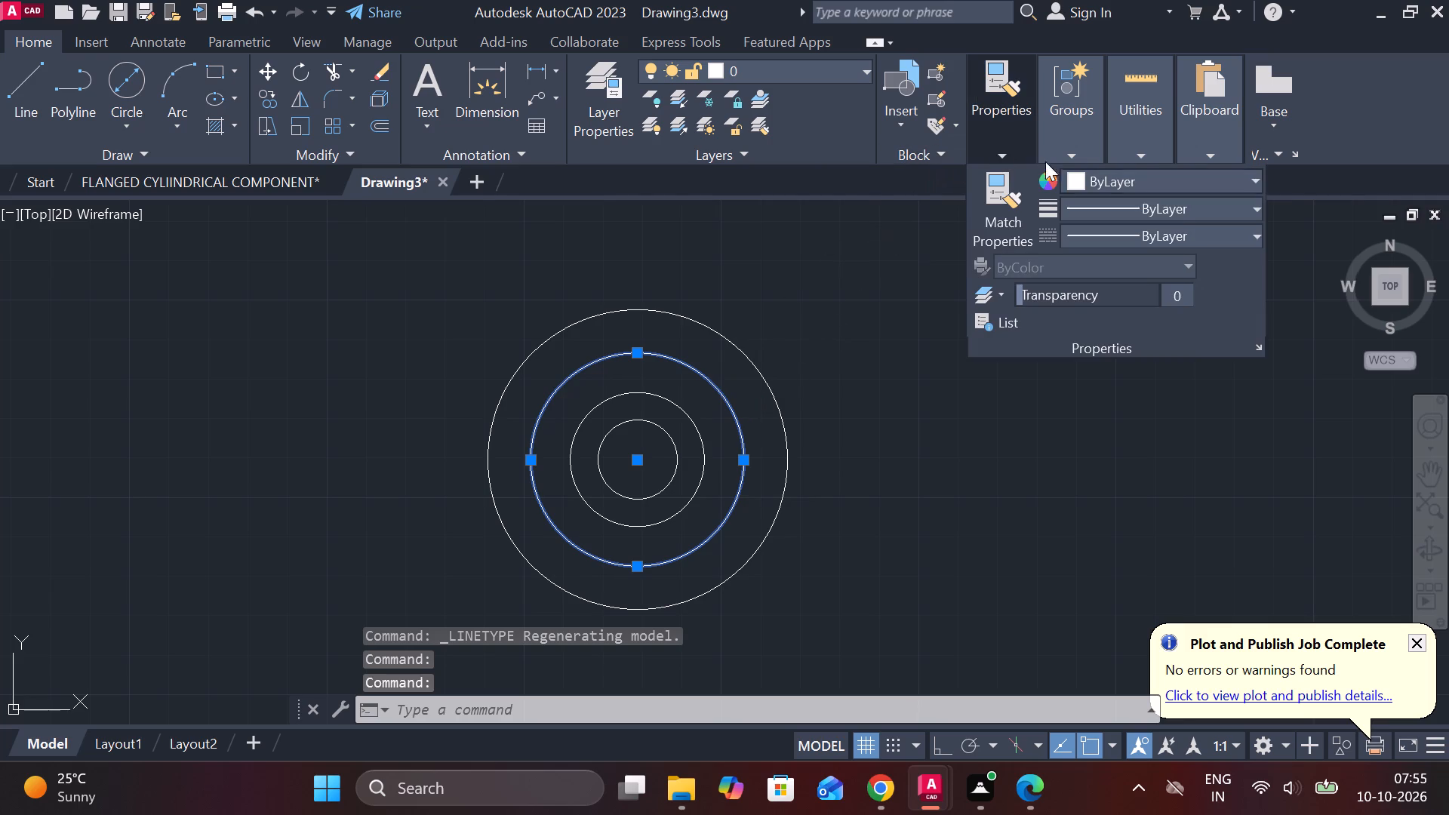
left_click(1244, 246)
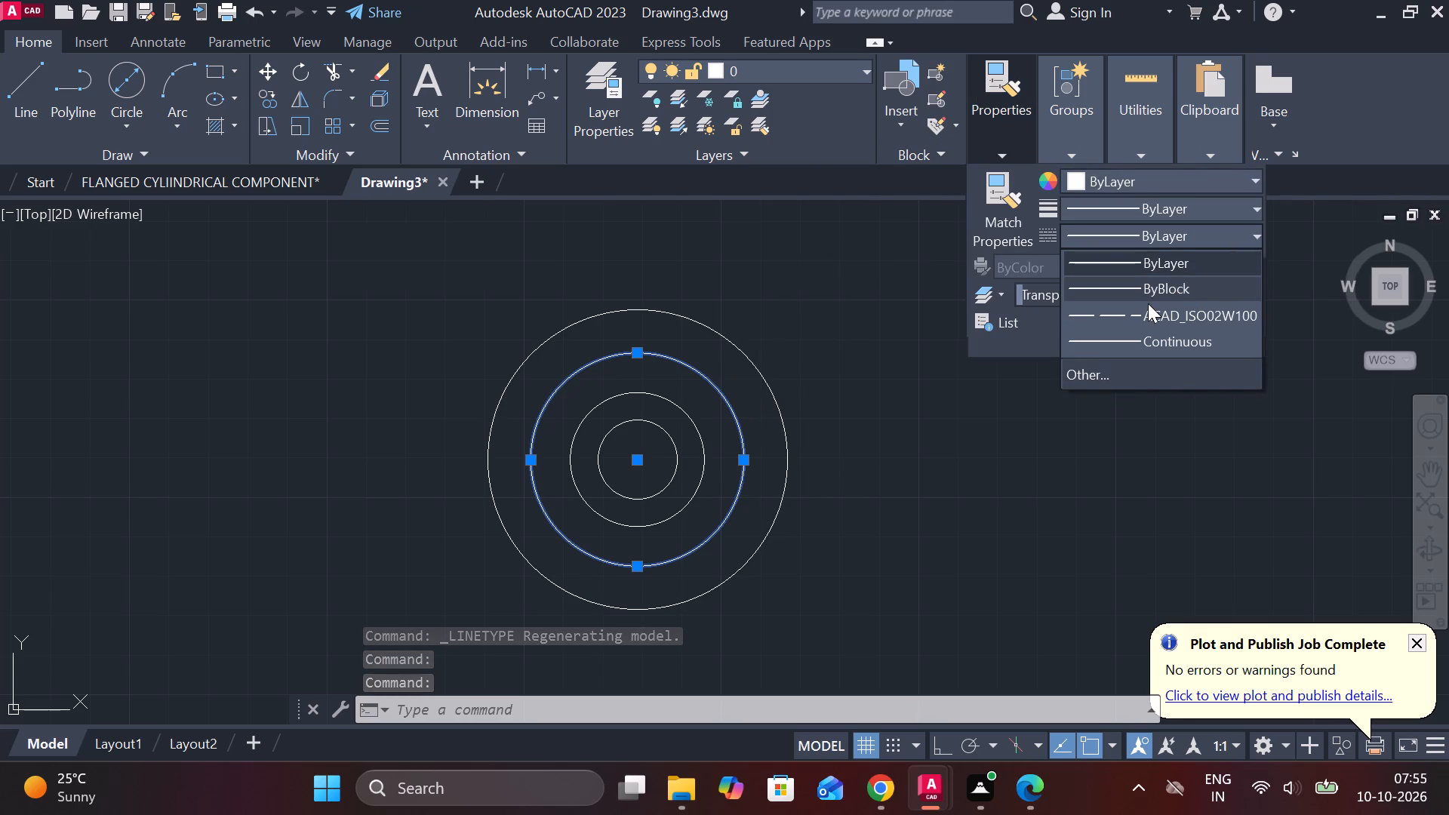
left_click(1146, 306)
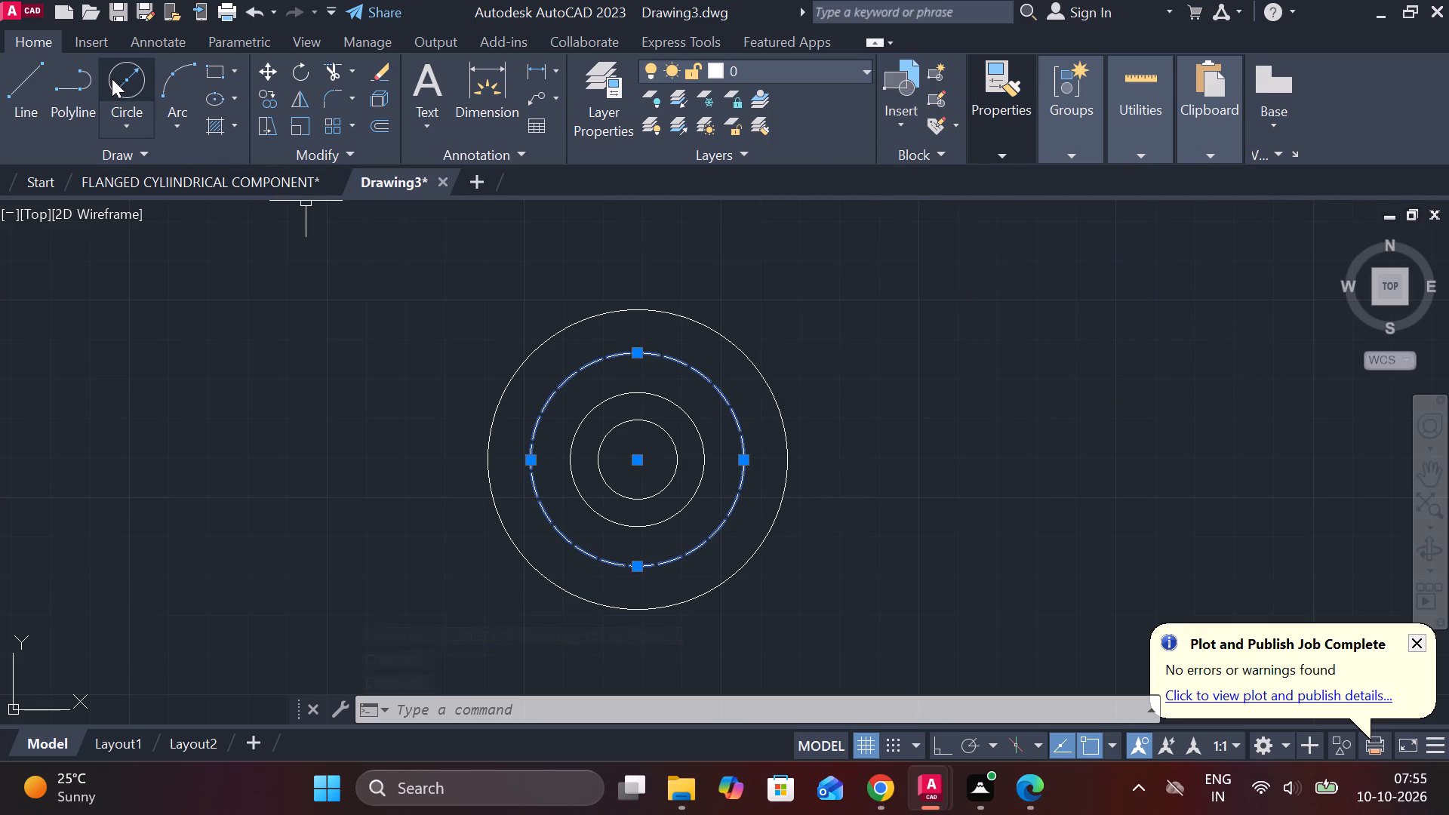
Draw a circle of diameter 12 centred on the top quadrant of the dashed 54-diameter circle.
left_click(112, 78)
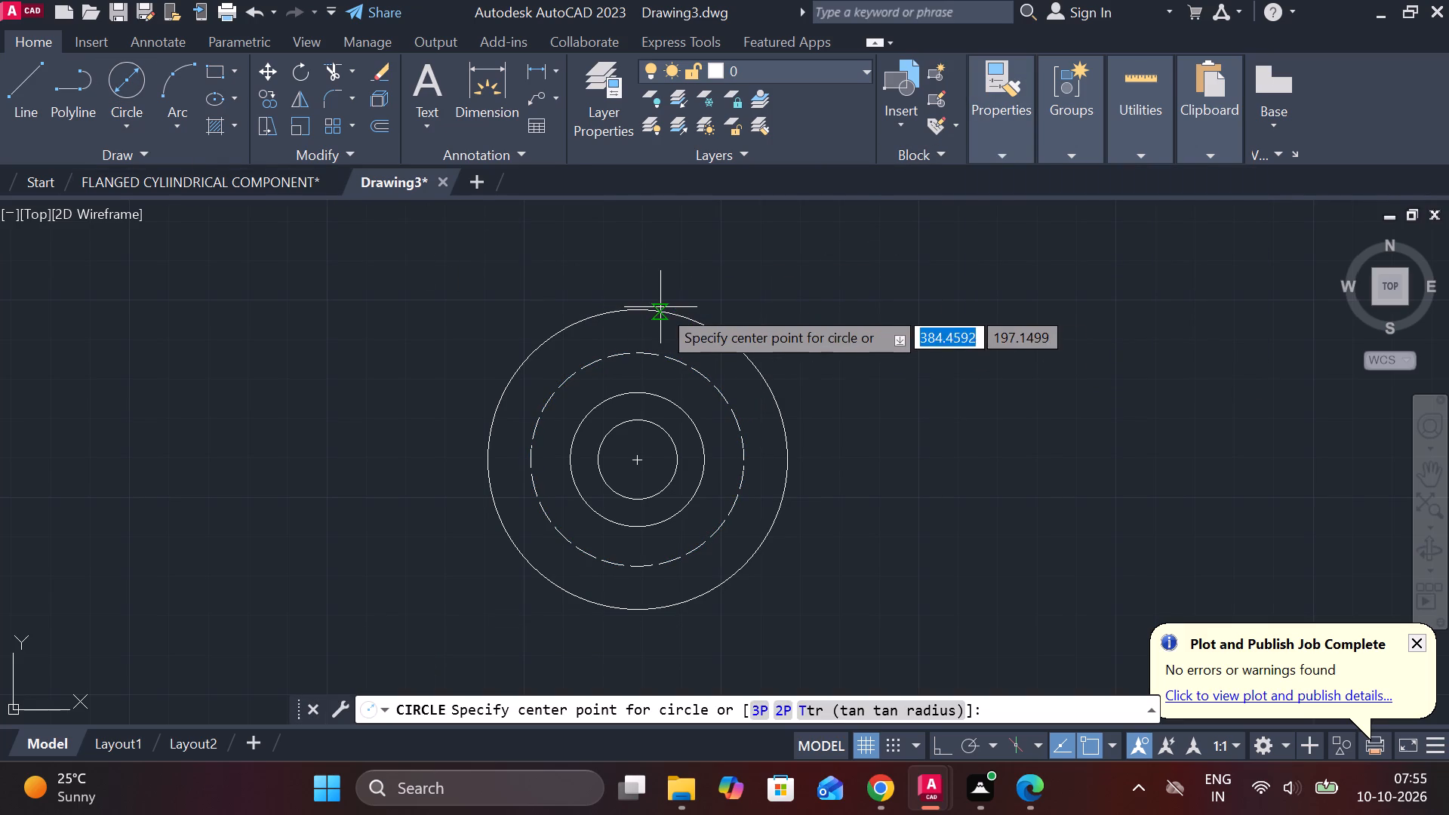
left_click(631, 351)
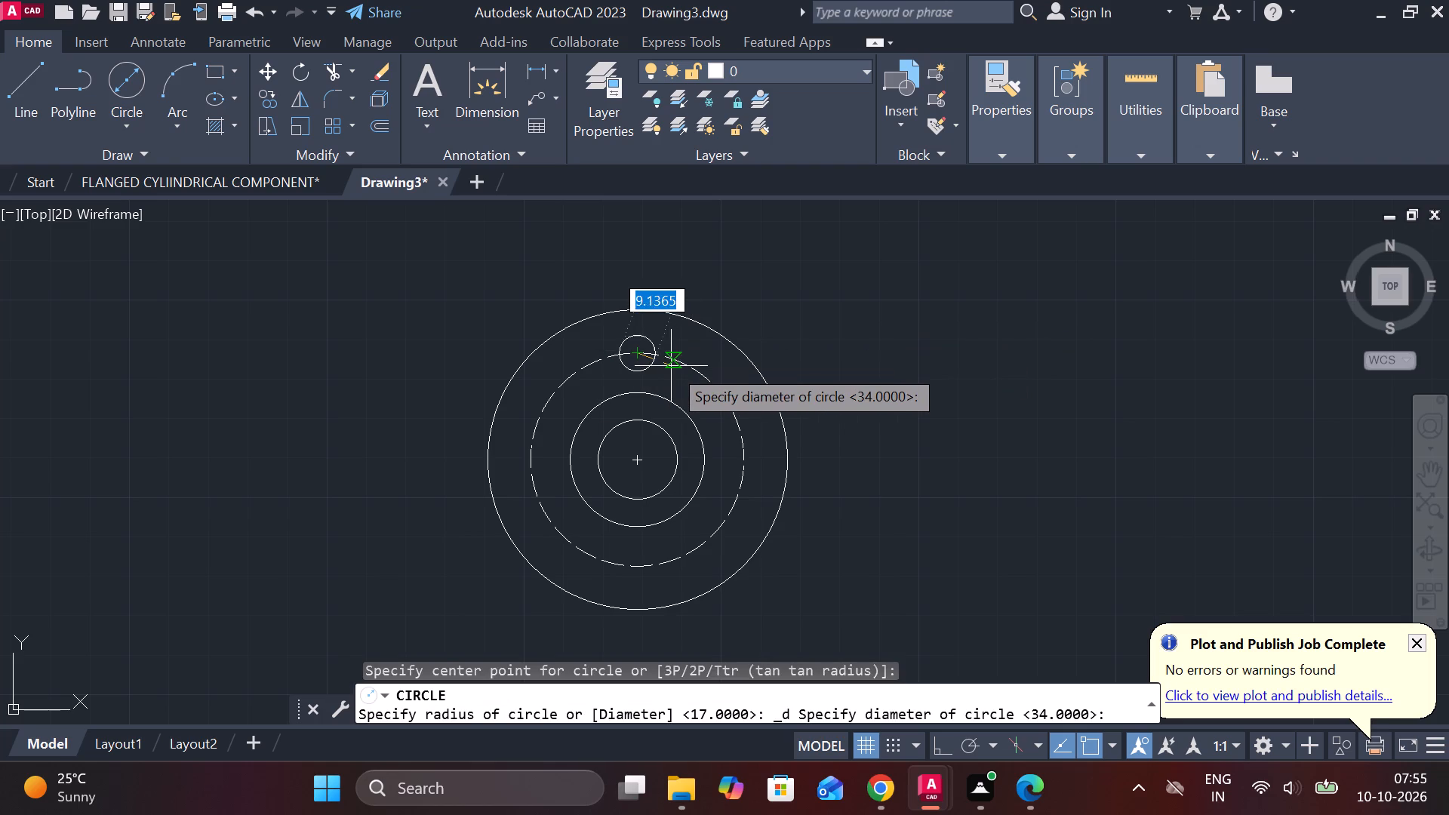
key("d")
key("Return")
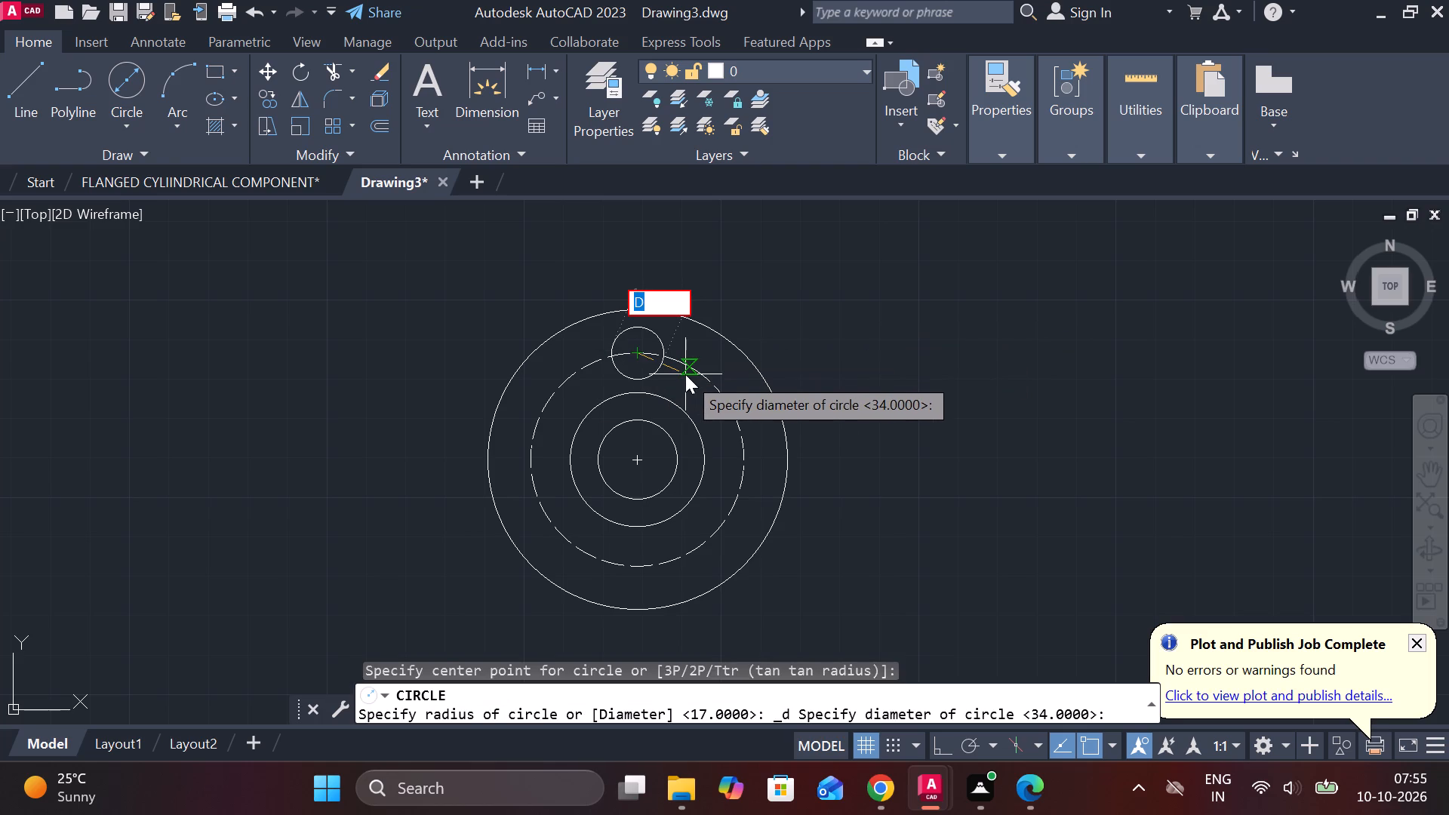
type("12")
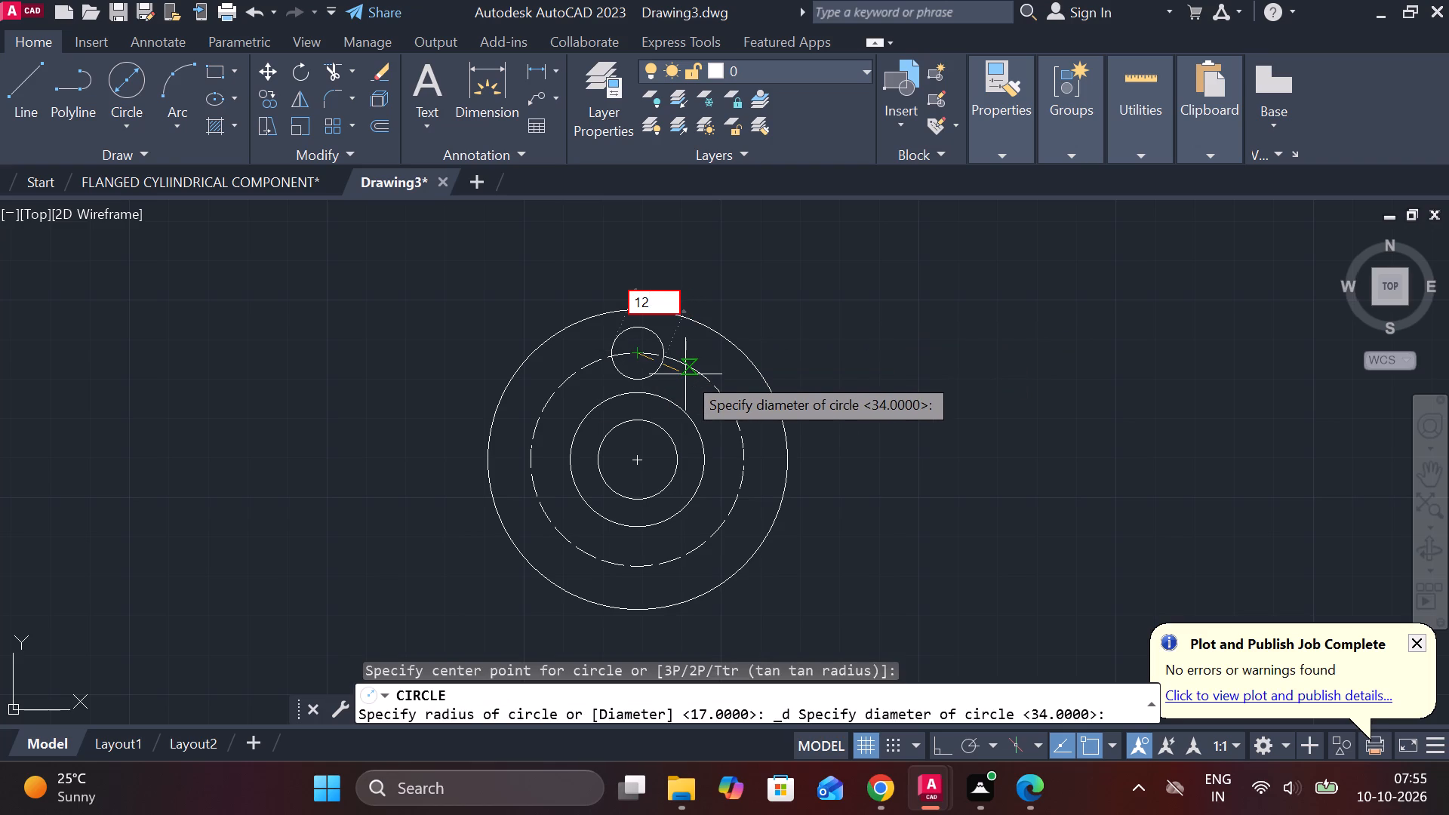
key("Return")
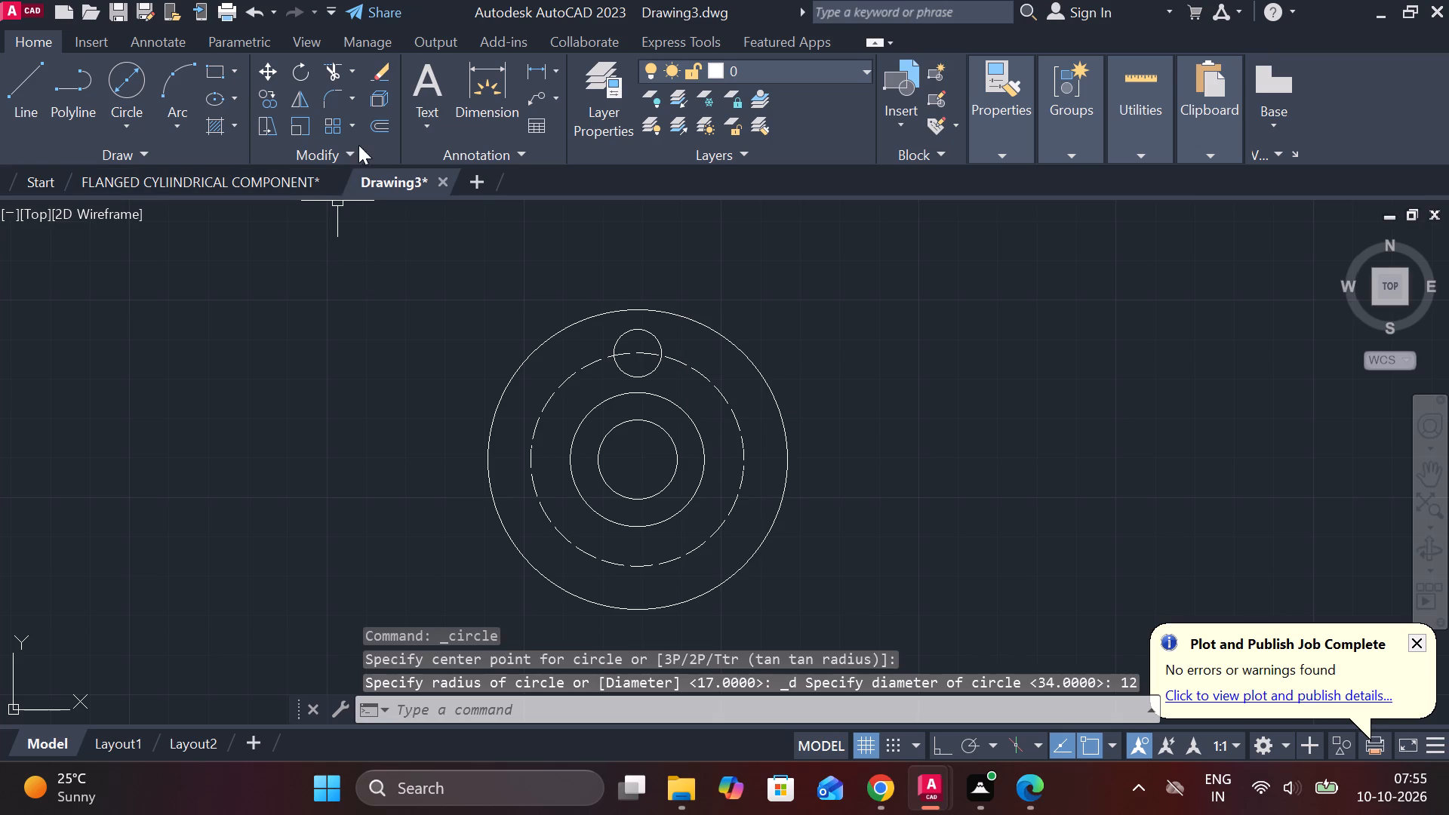
Create a polar array of the 12-diameter circle around the common centre with 12 items.
left_click(356, 125)
left_click(399, 256)
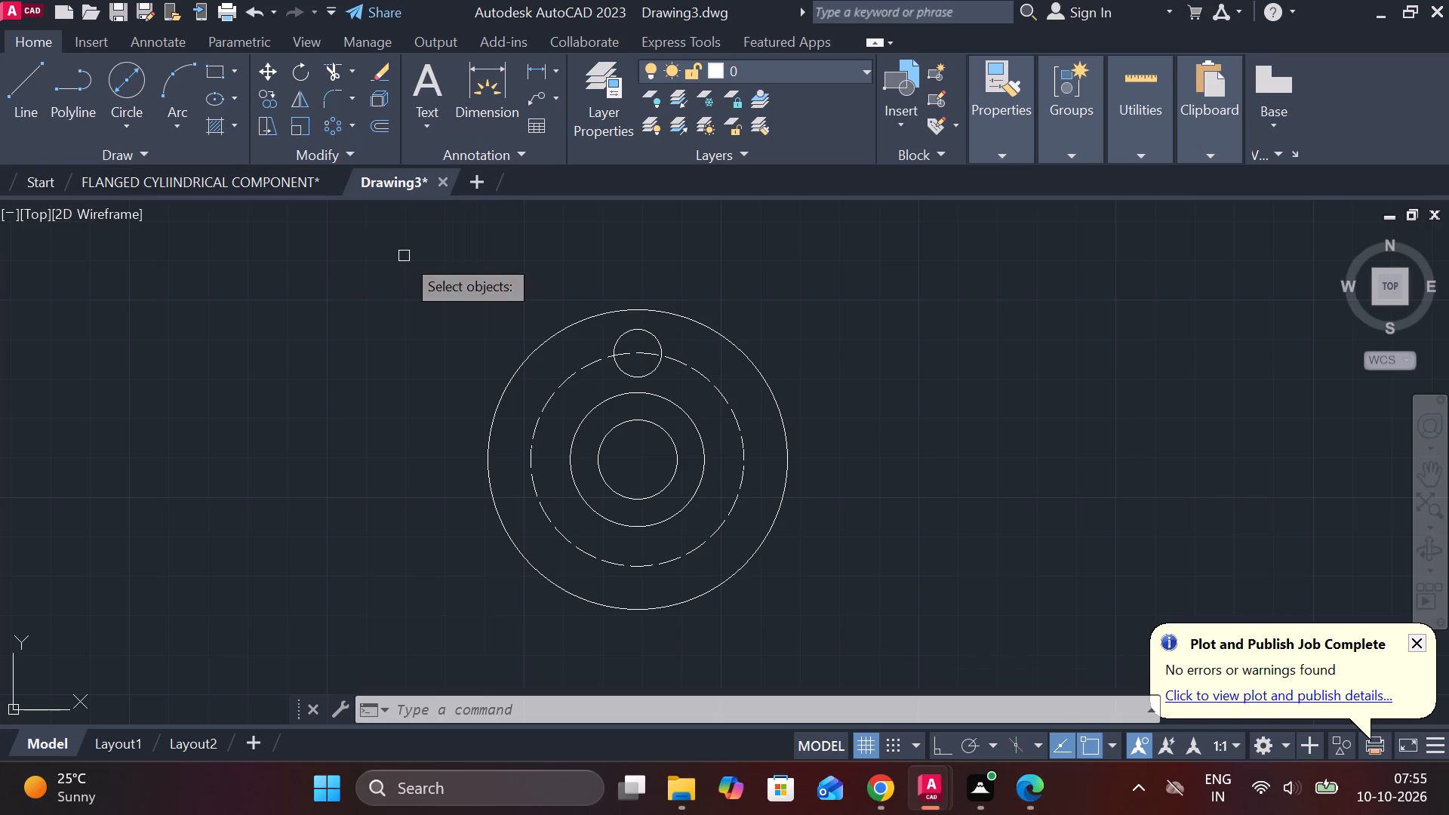
left_click(661, 342)
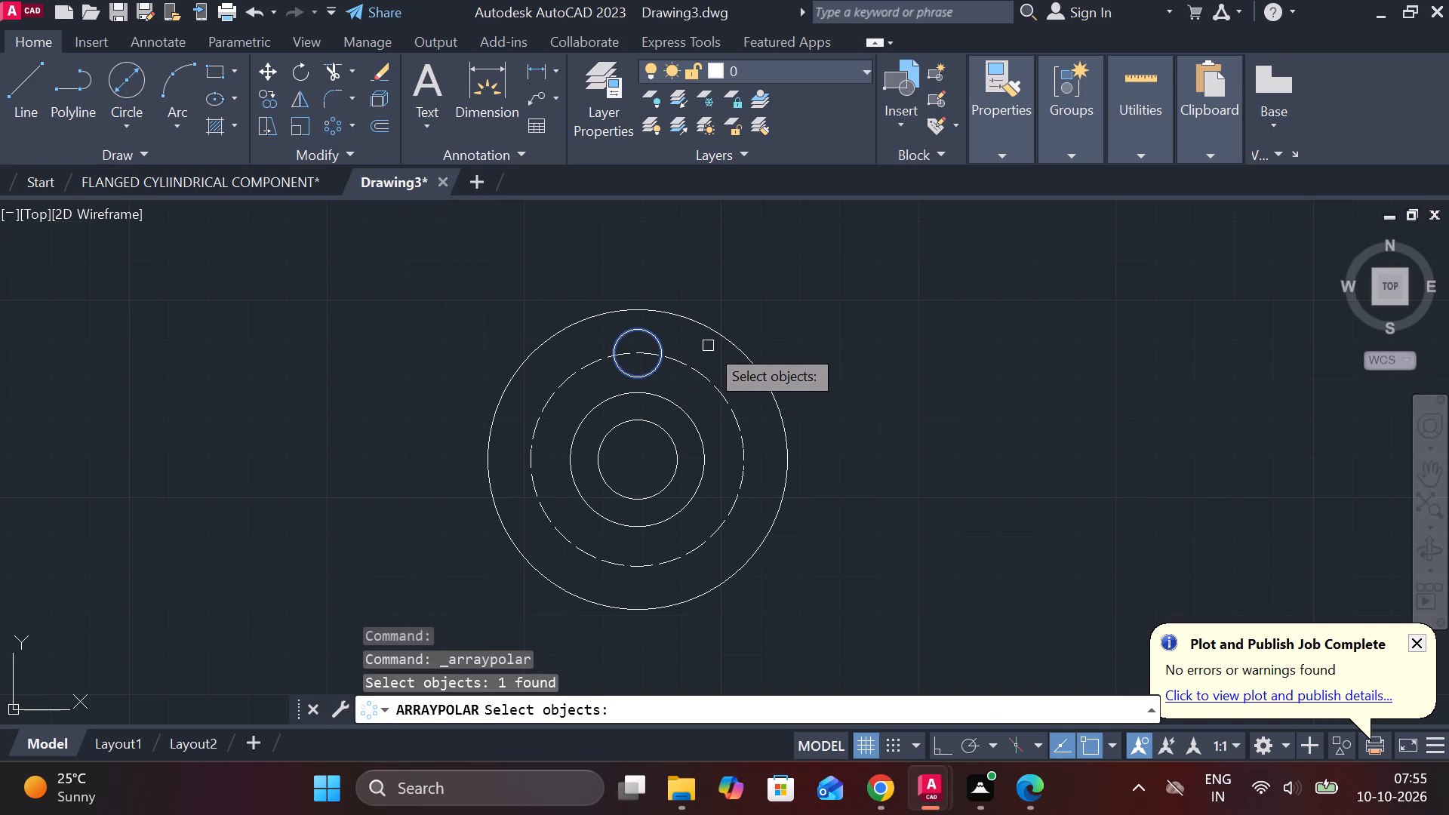
key("space")
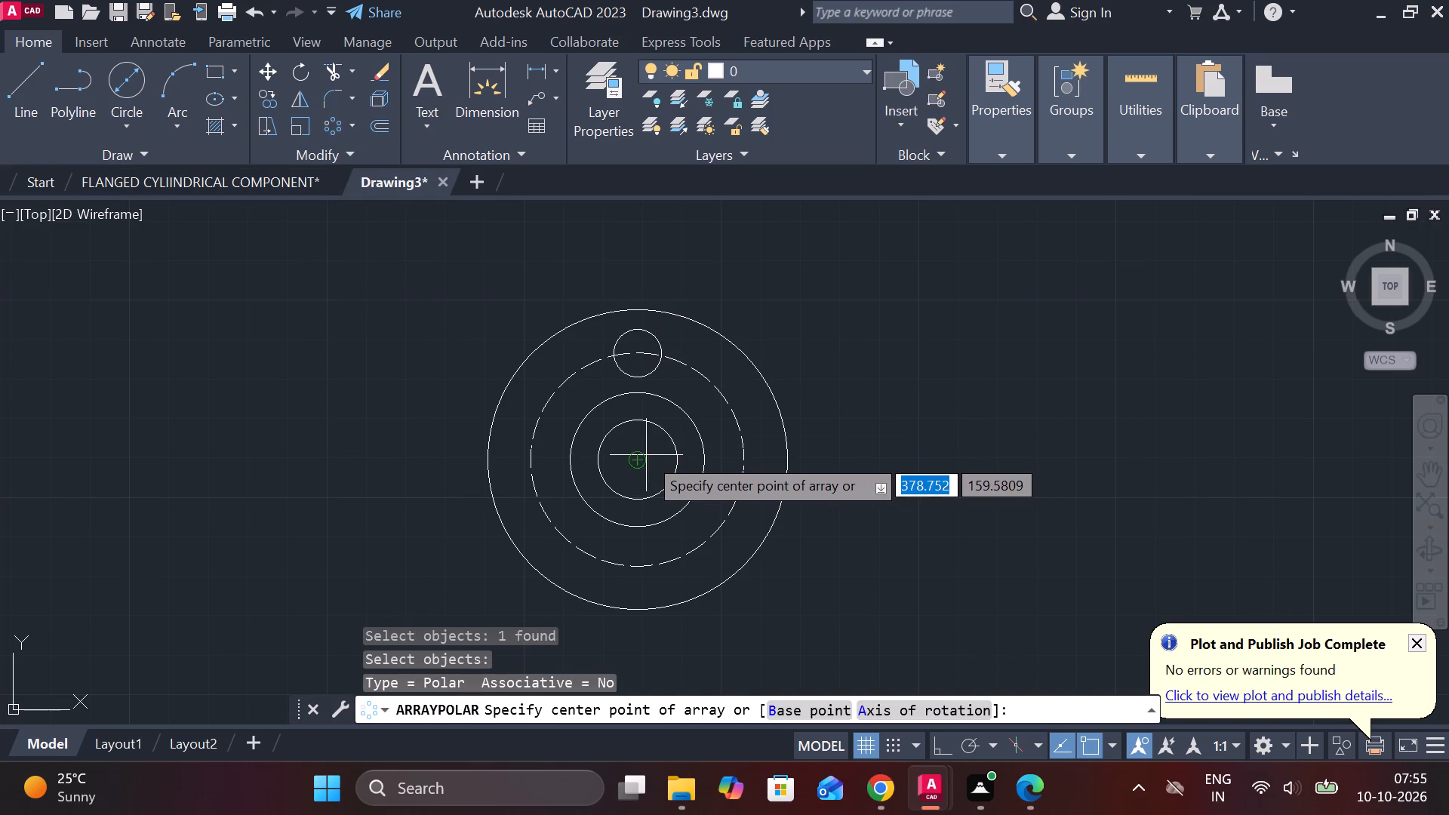
left_click(641, 455)
left_click_drag(281, 75, 114, 72)
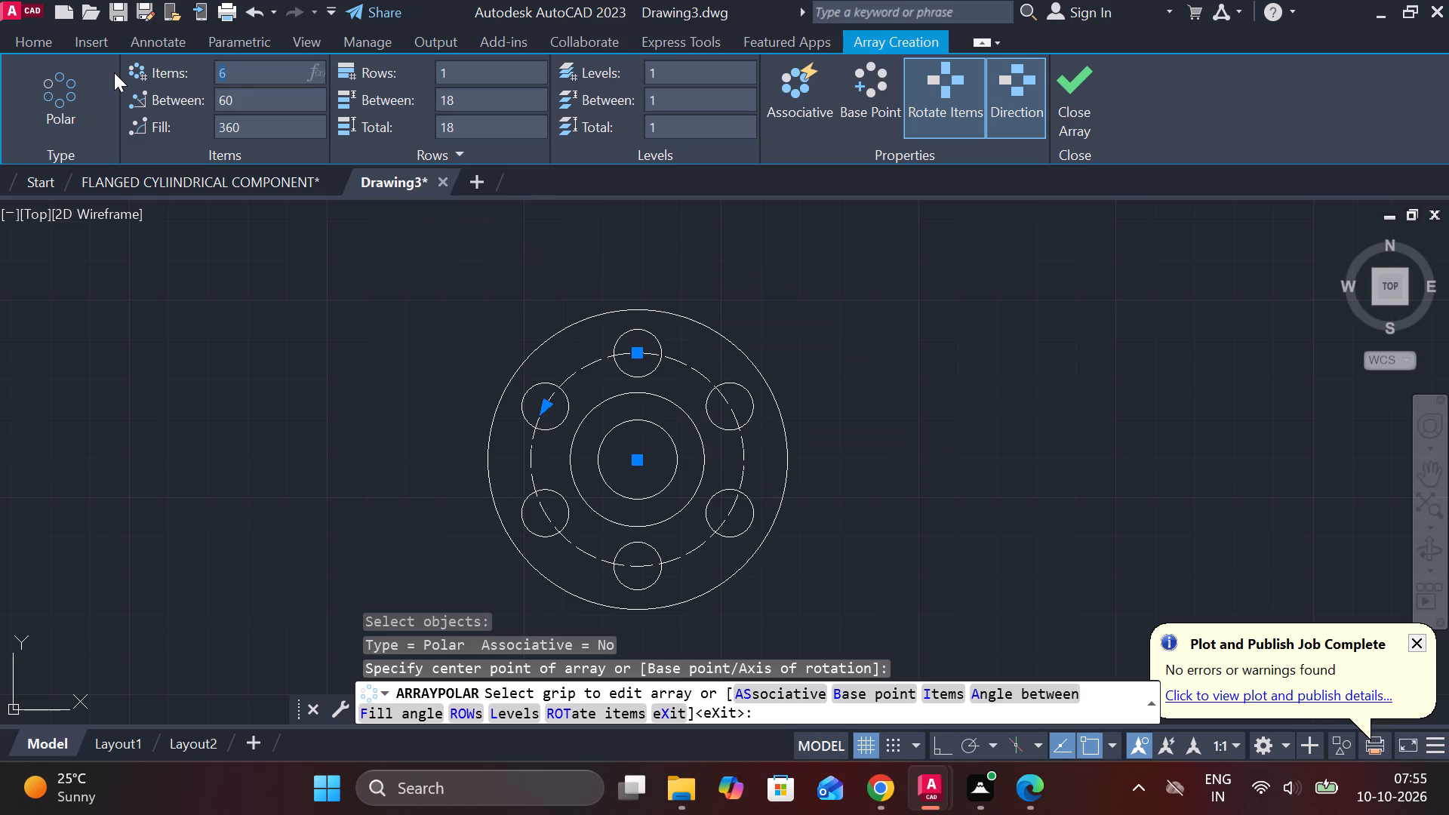
type("12")
key("Return")
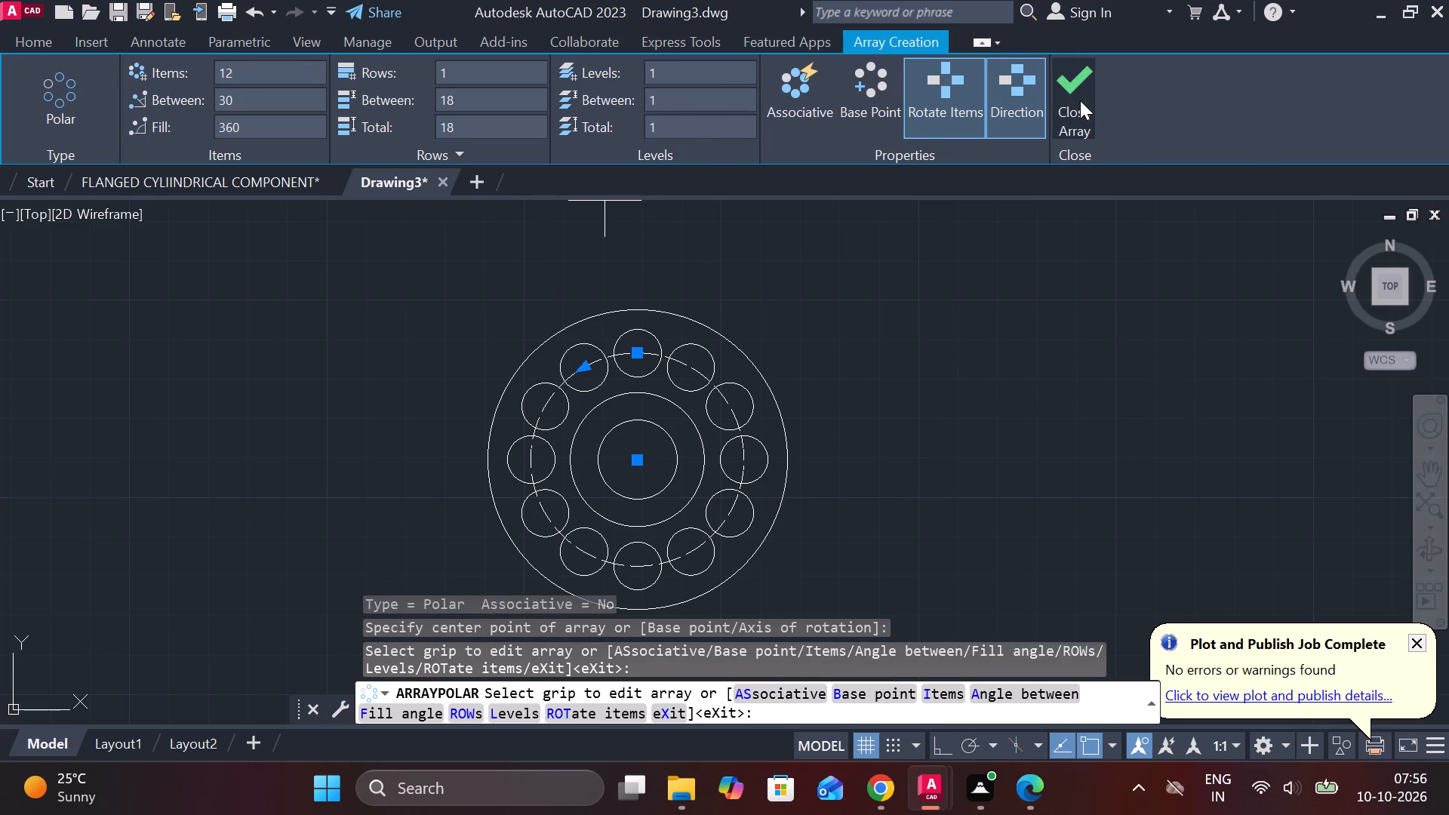
left_click(1080, 100)
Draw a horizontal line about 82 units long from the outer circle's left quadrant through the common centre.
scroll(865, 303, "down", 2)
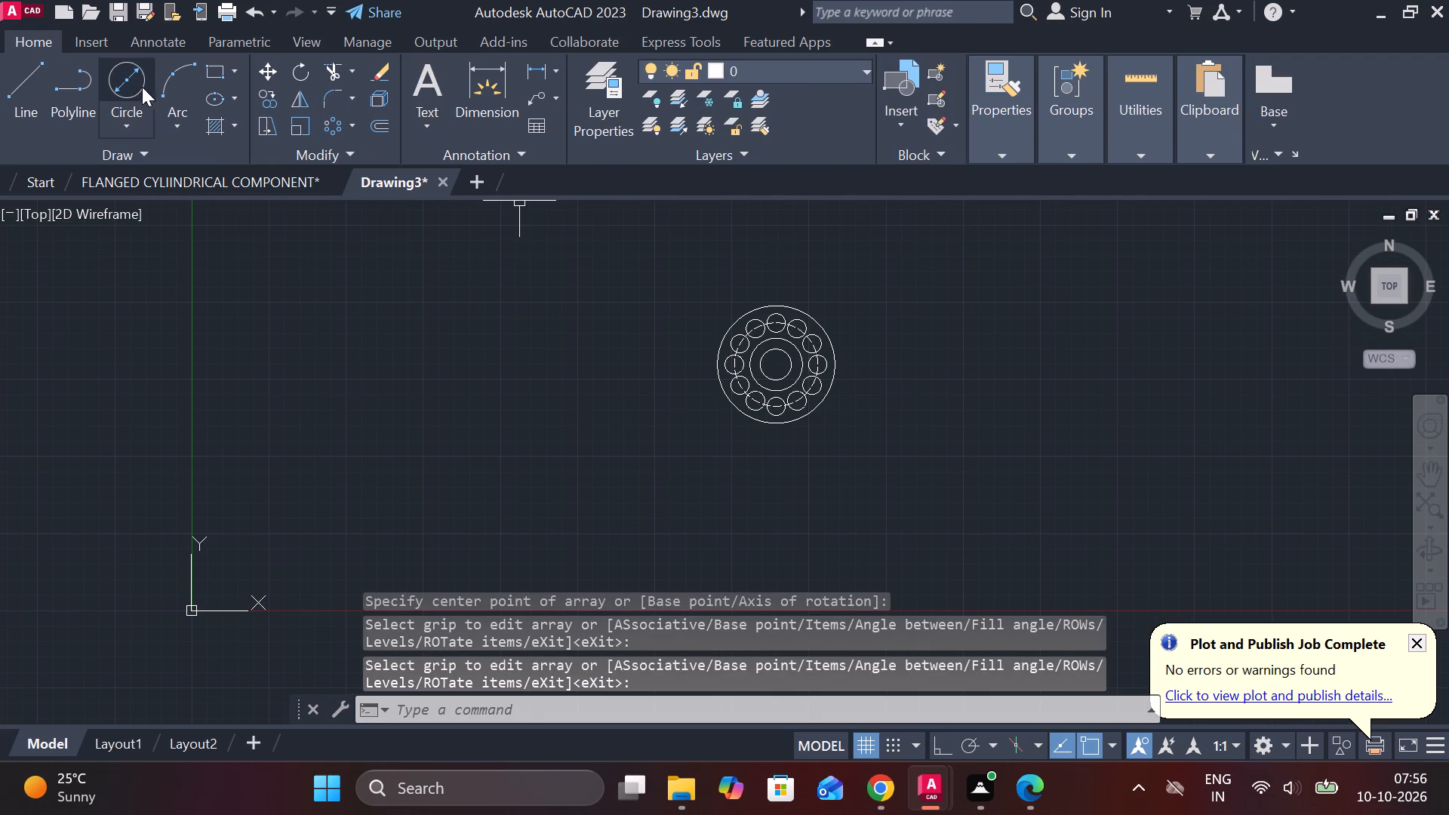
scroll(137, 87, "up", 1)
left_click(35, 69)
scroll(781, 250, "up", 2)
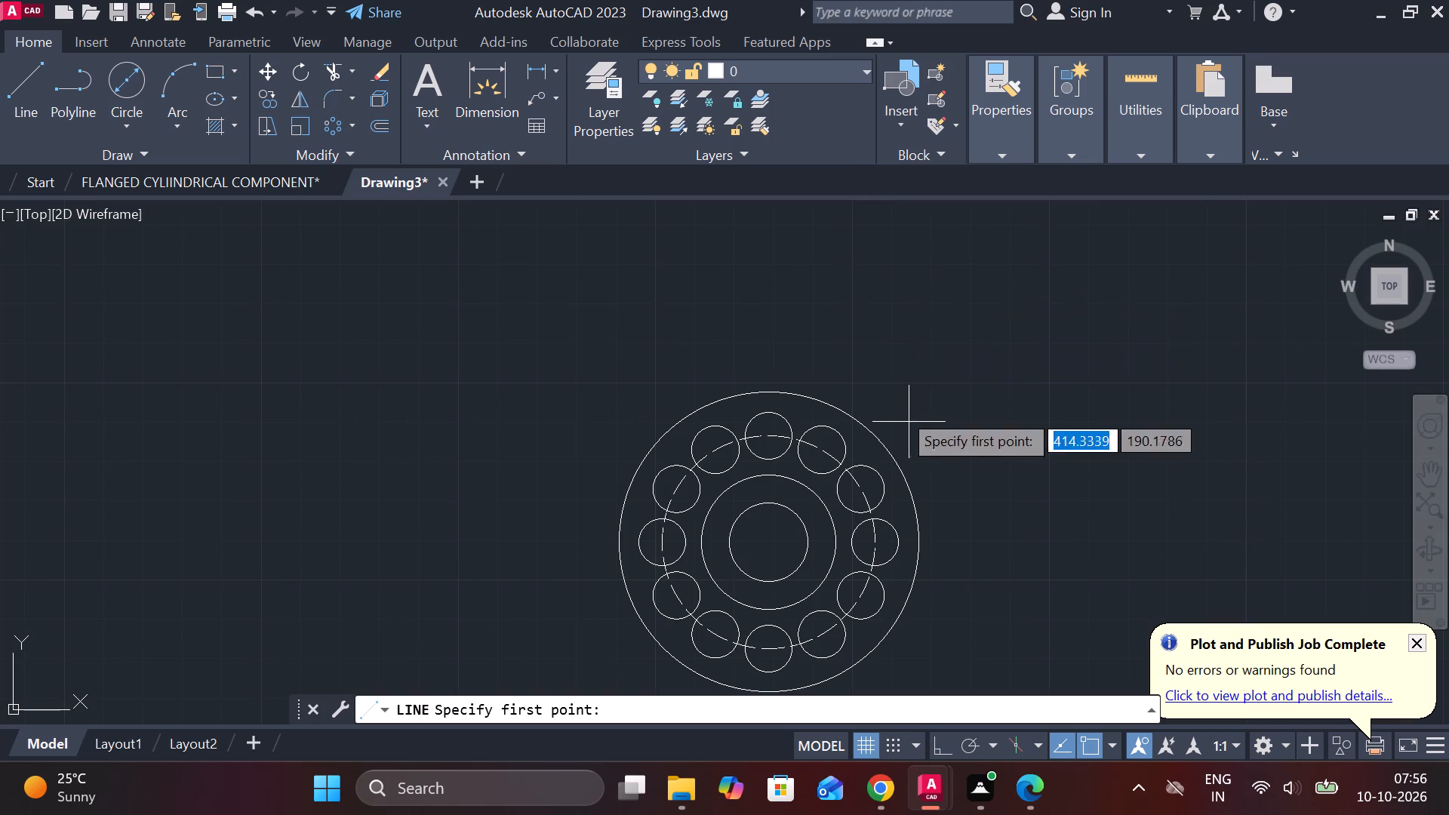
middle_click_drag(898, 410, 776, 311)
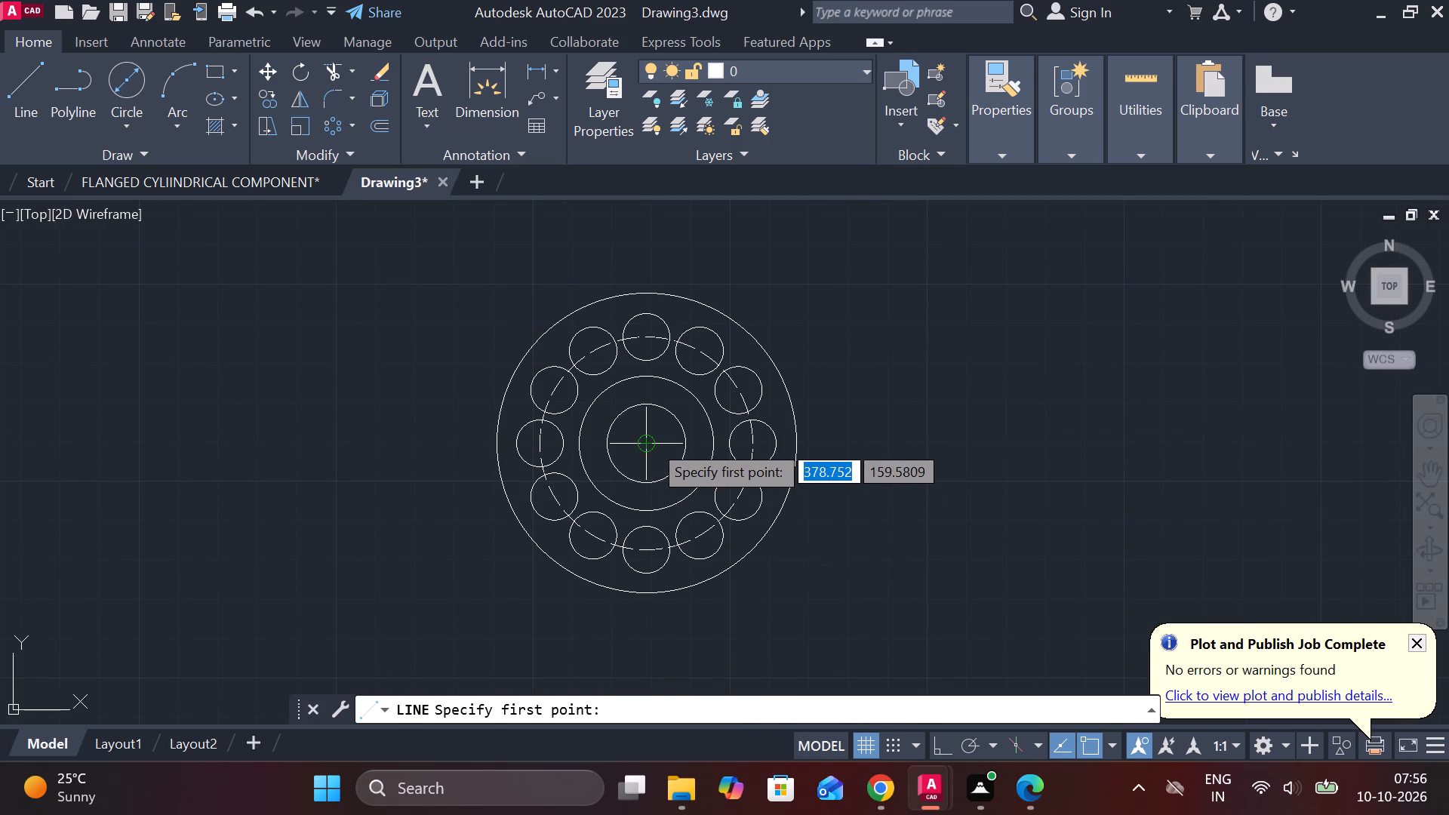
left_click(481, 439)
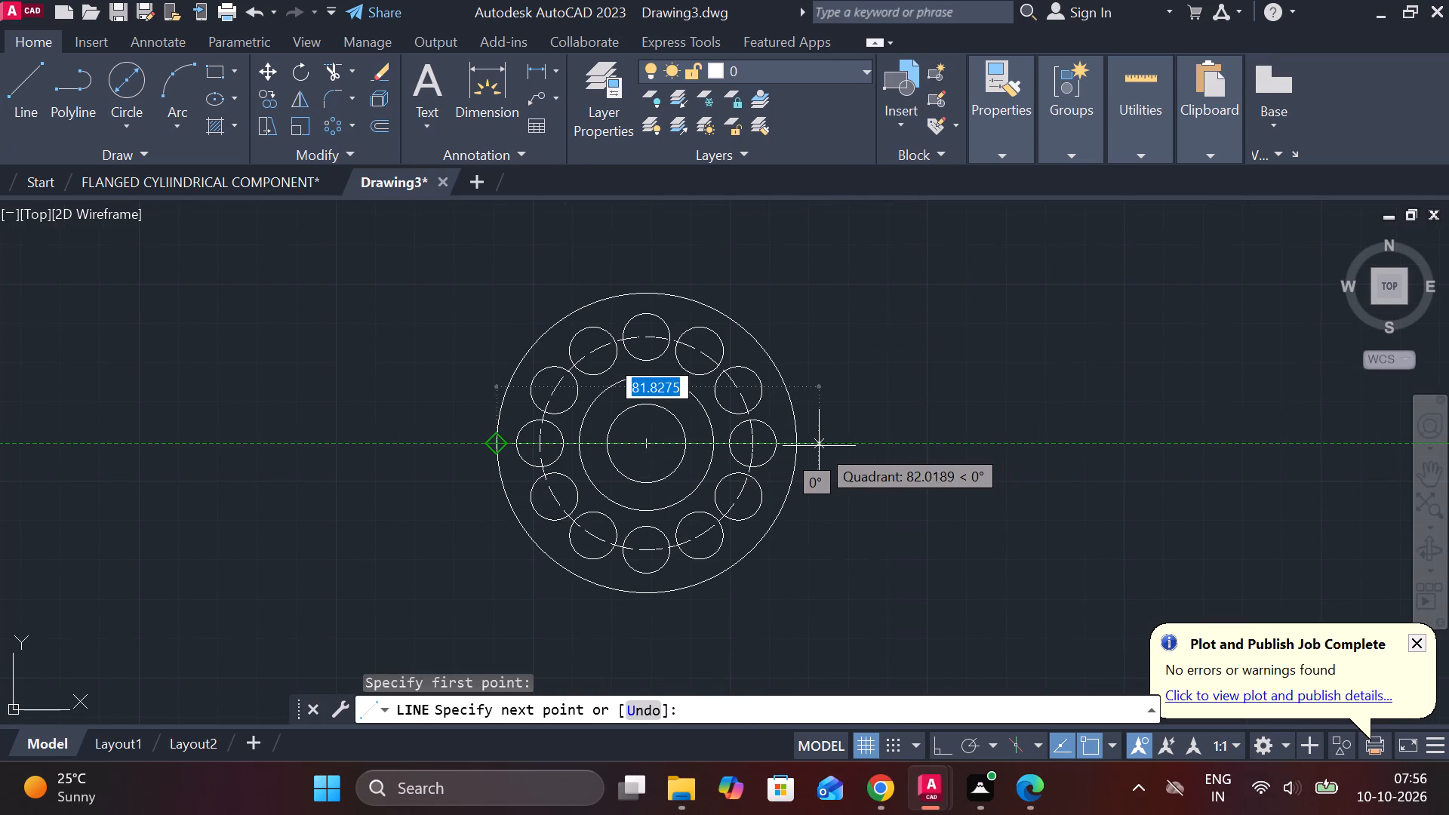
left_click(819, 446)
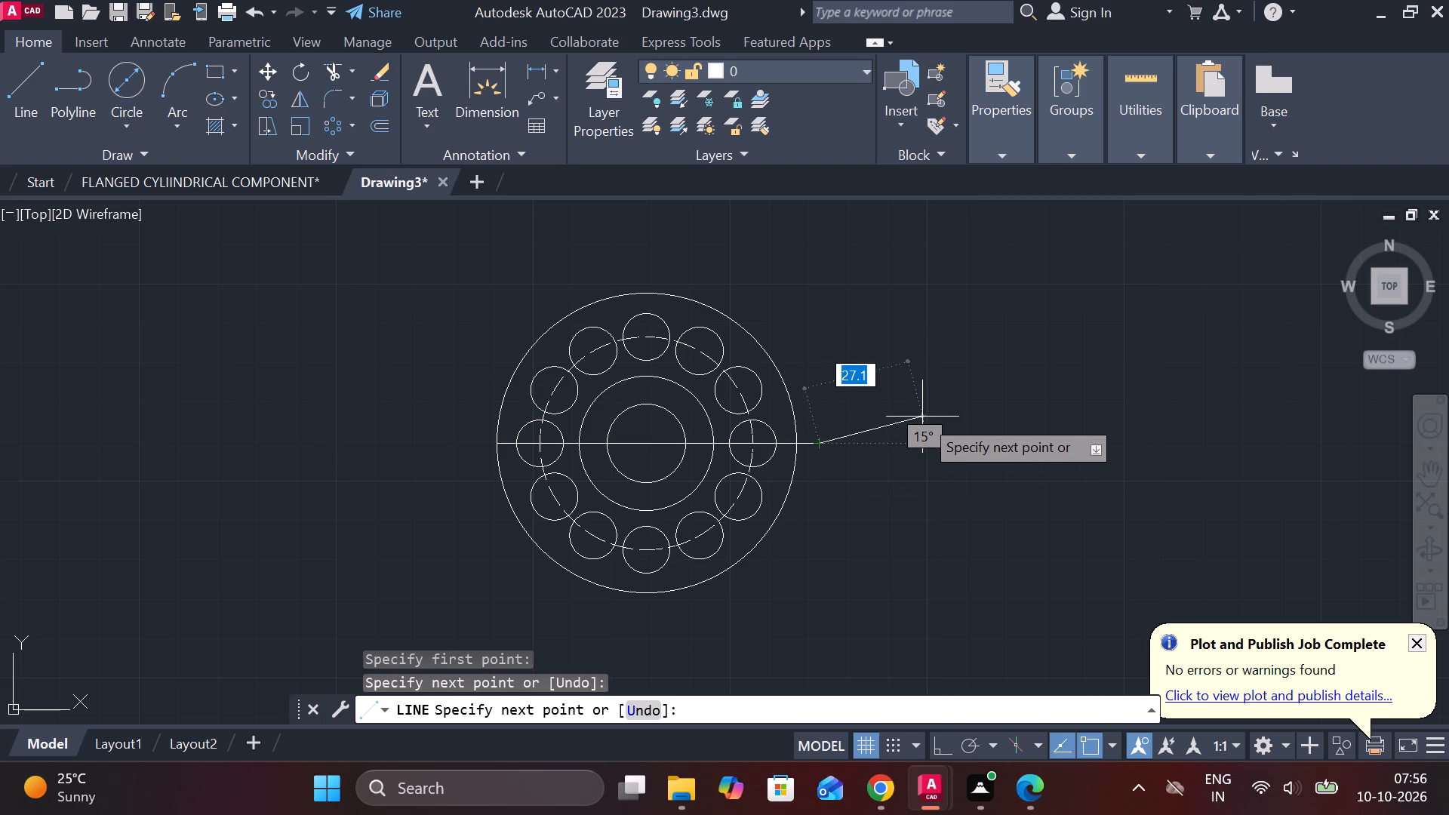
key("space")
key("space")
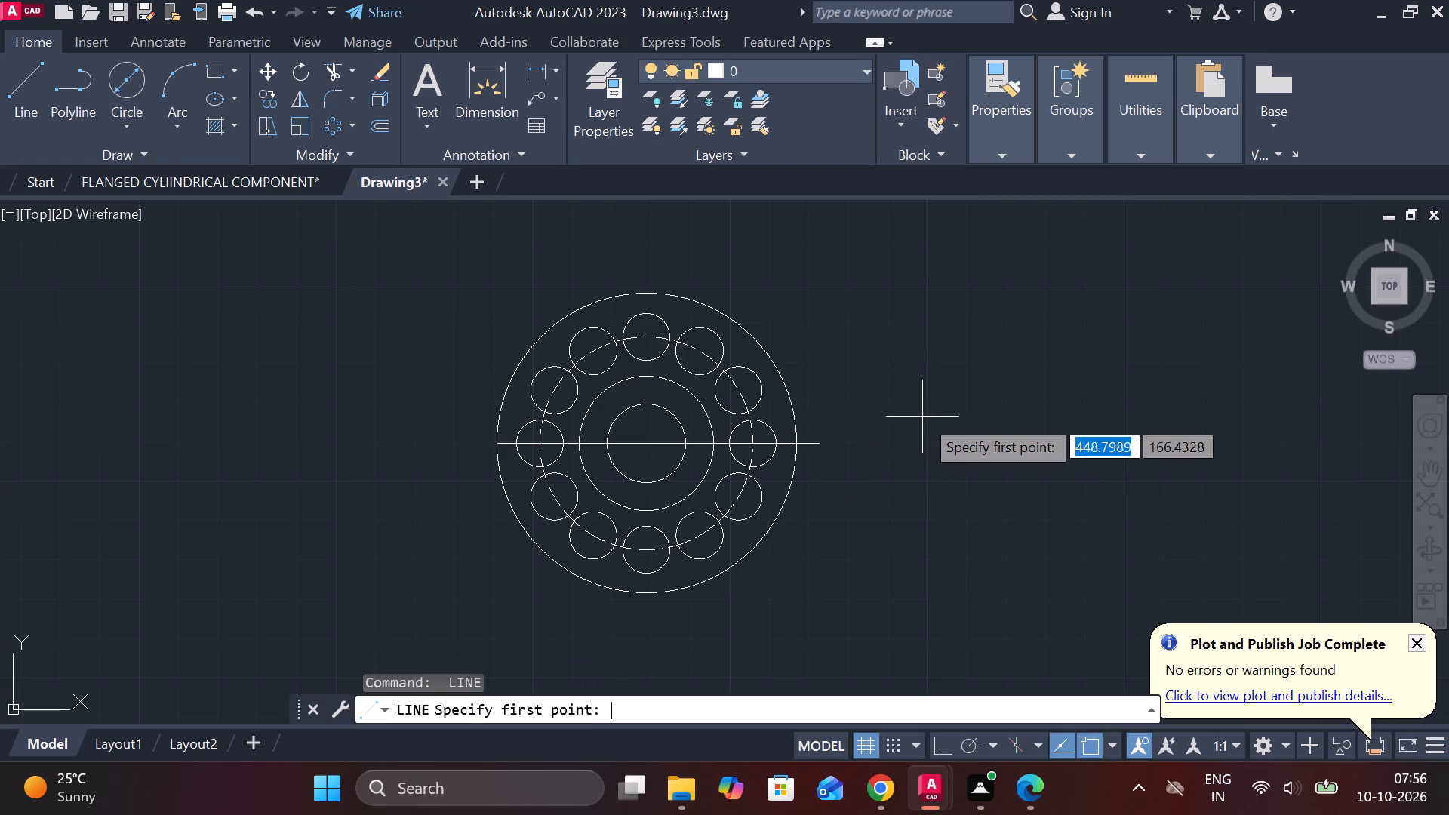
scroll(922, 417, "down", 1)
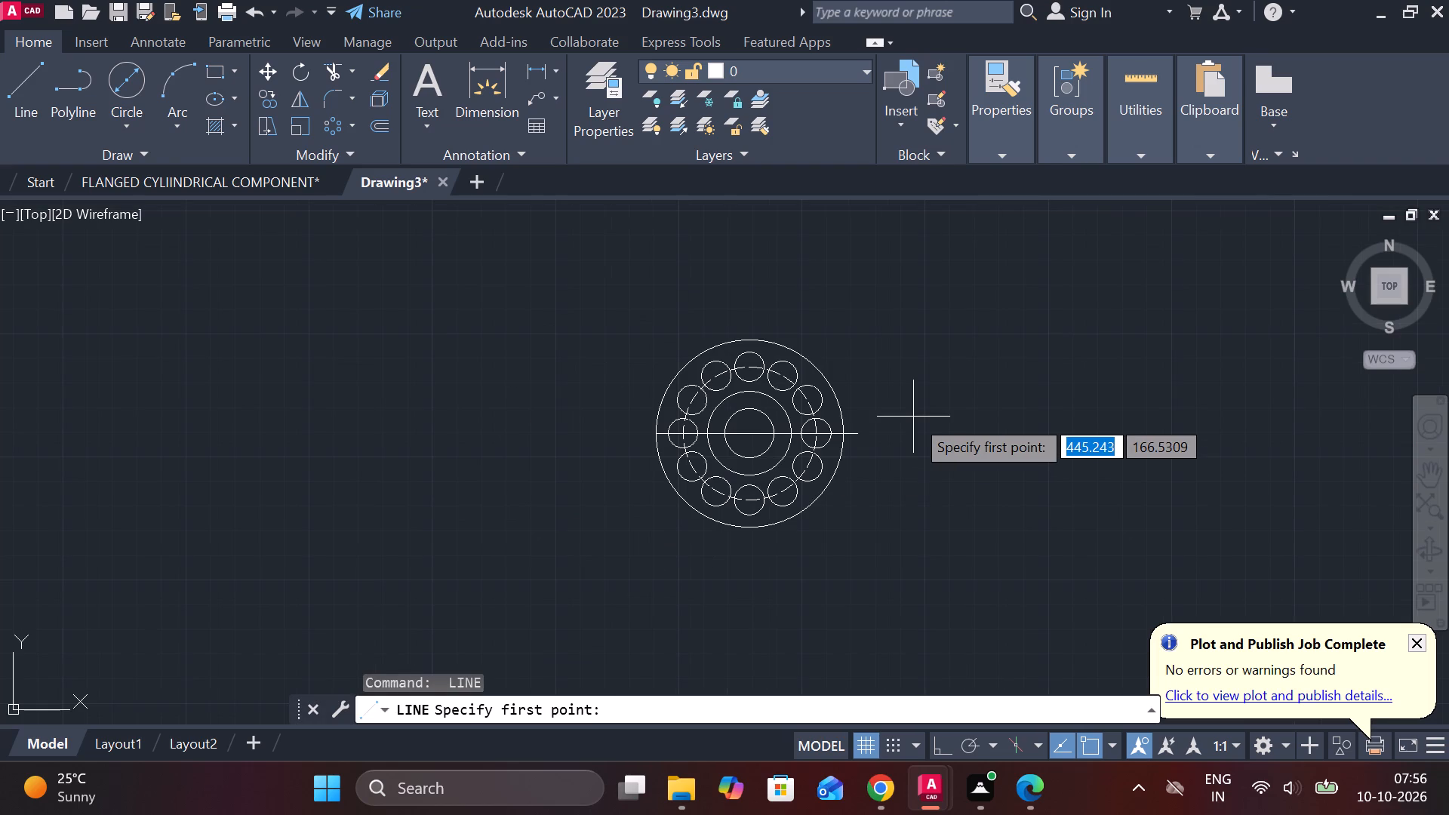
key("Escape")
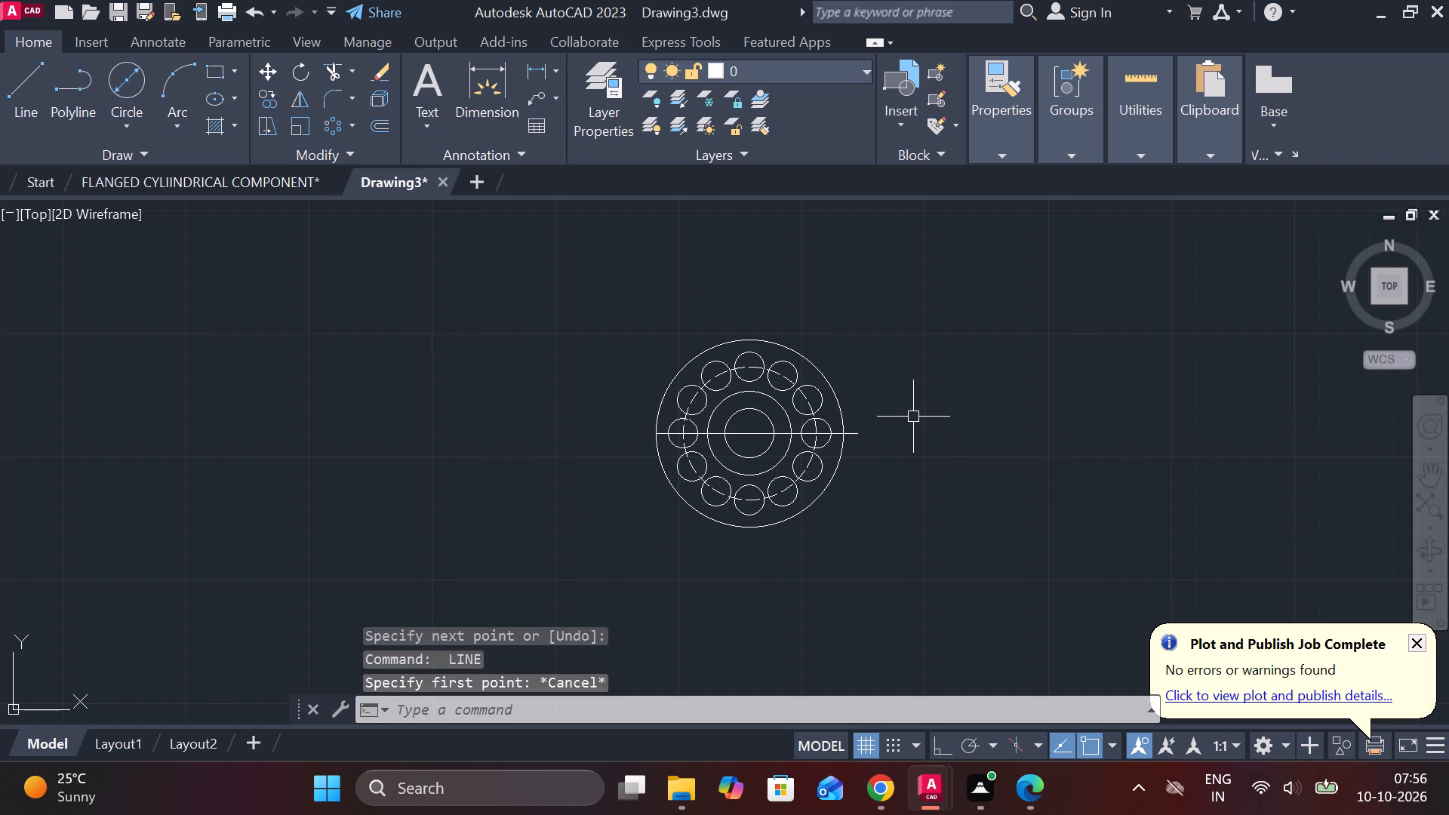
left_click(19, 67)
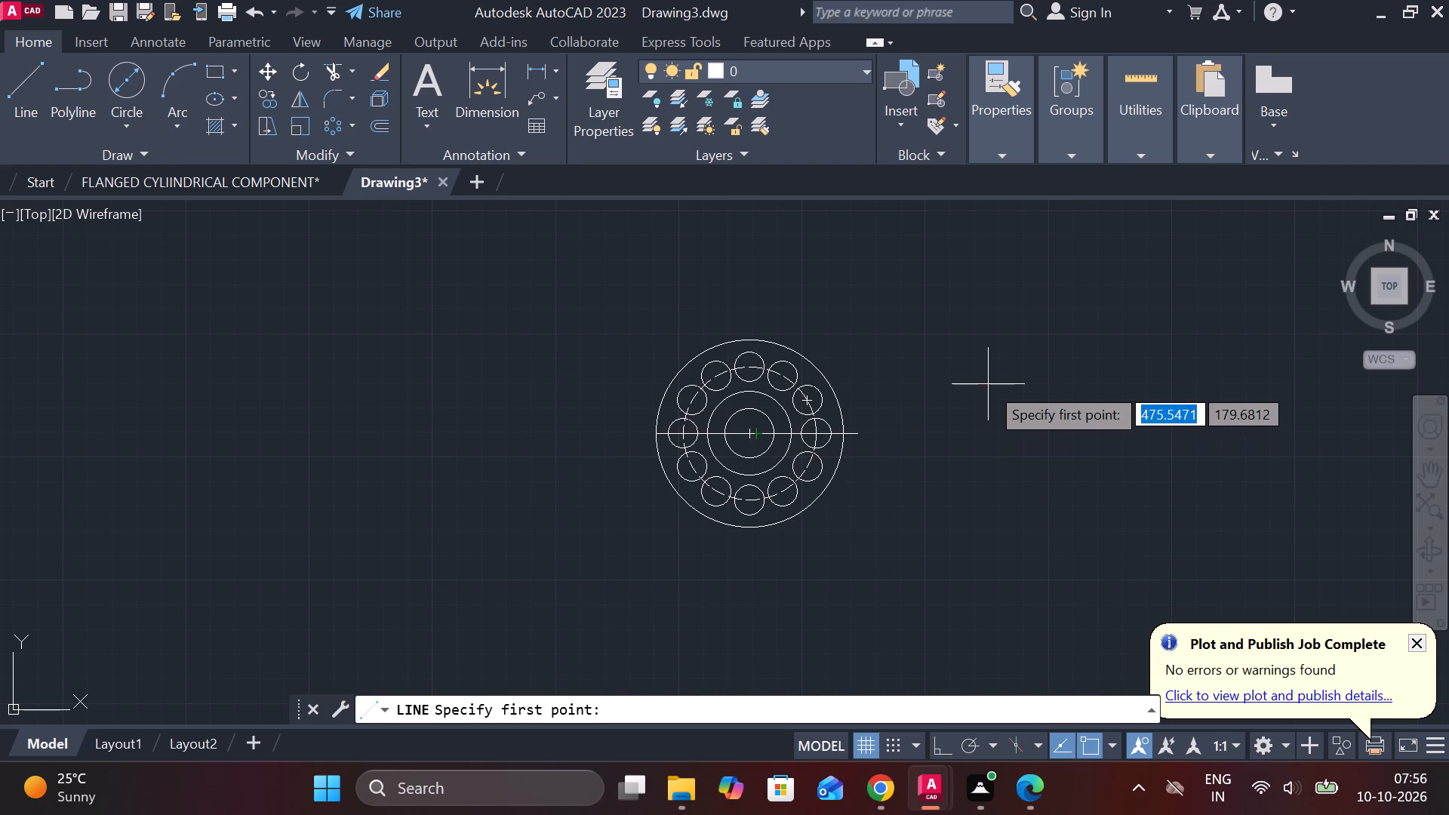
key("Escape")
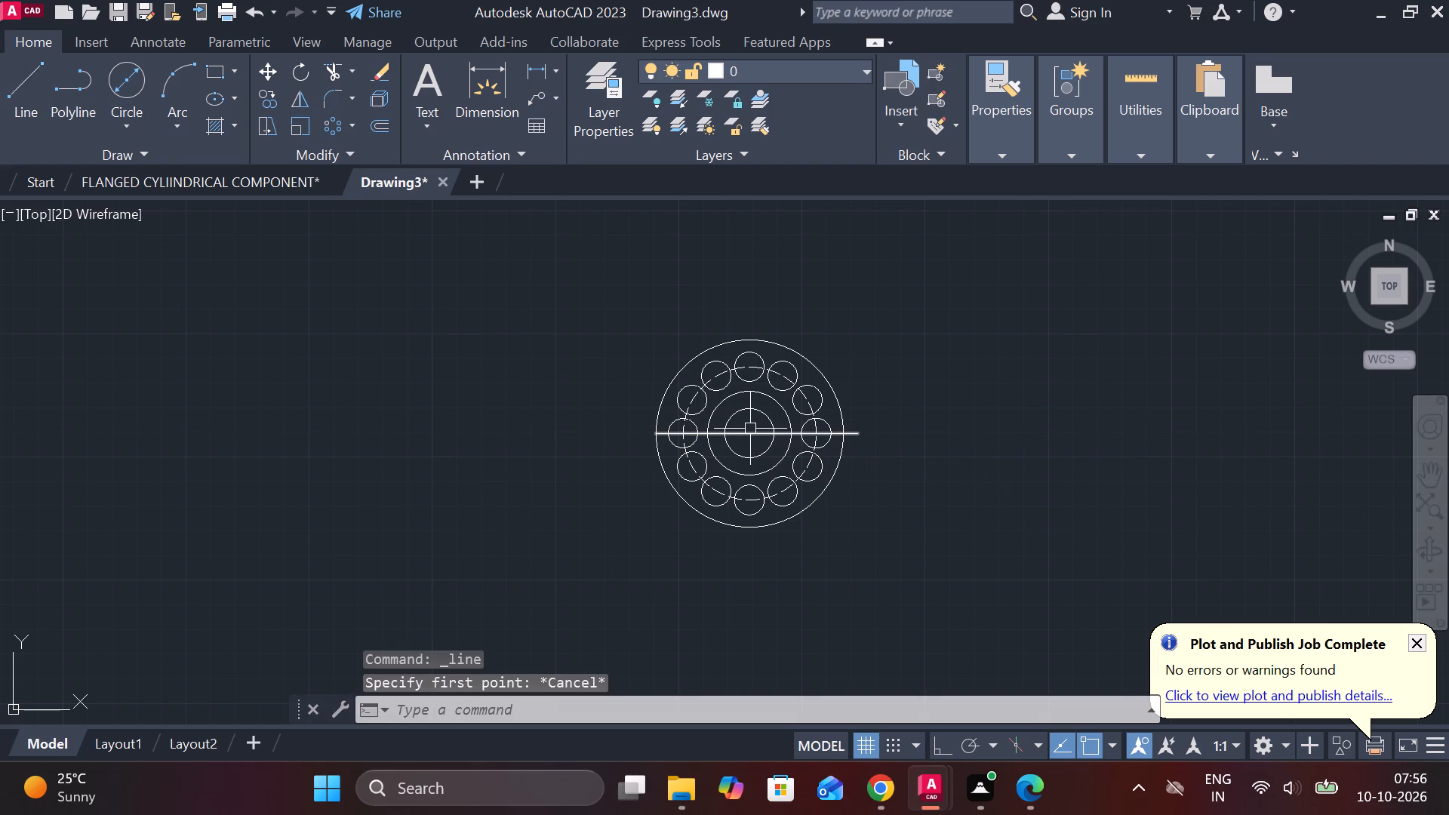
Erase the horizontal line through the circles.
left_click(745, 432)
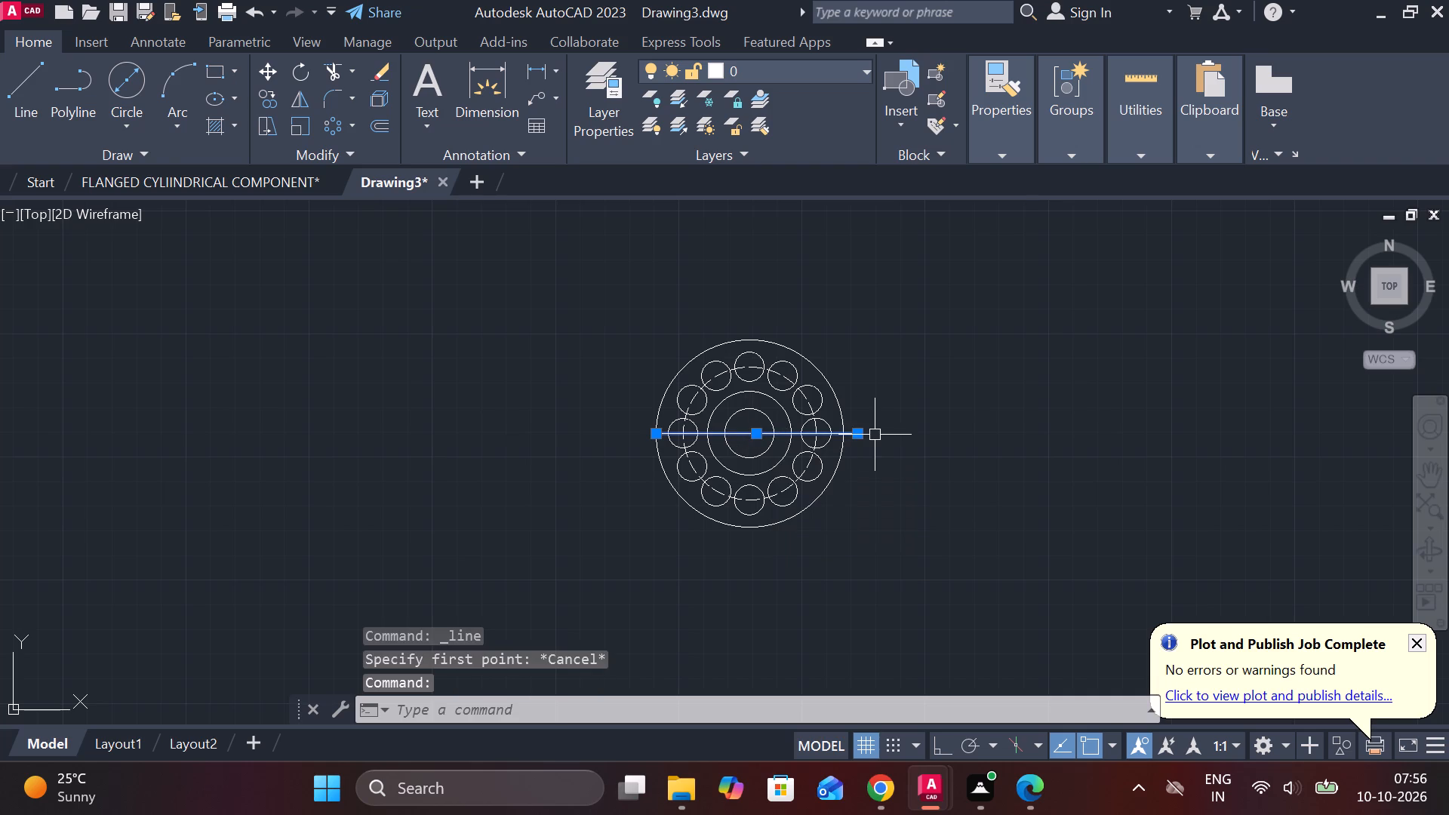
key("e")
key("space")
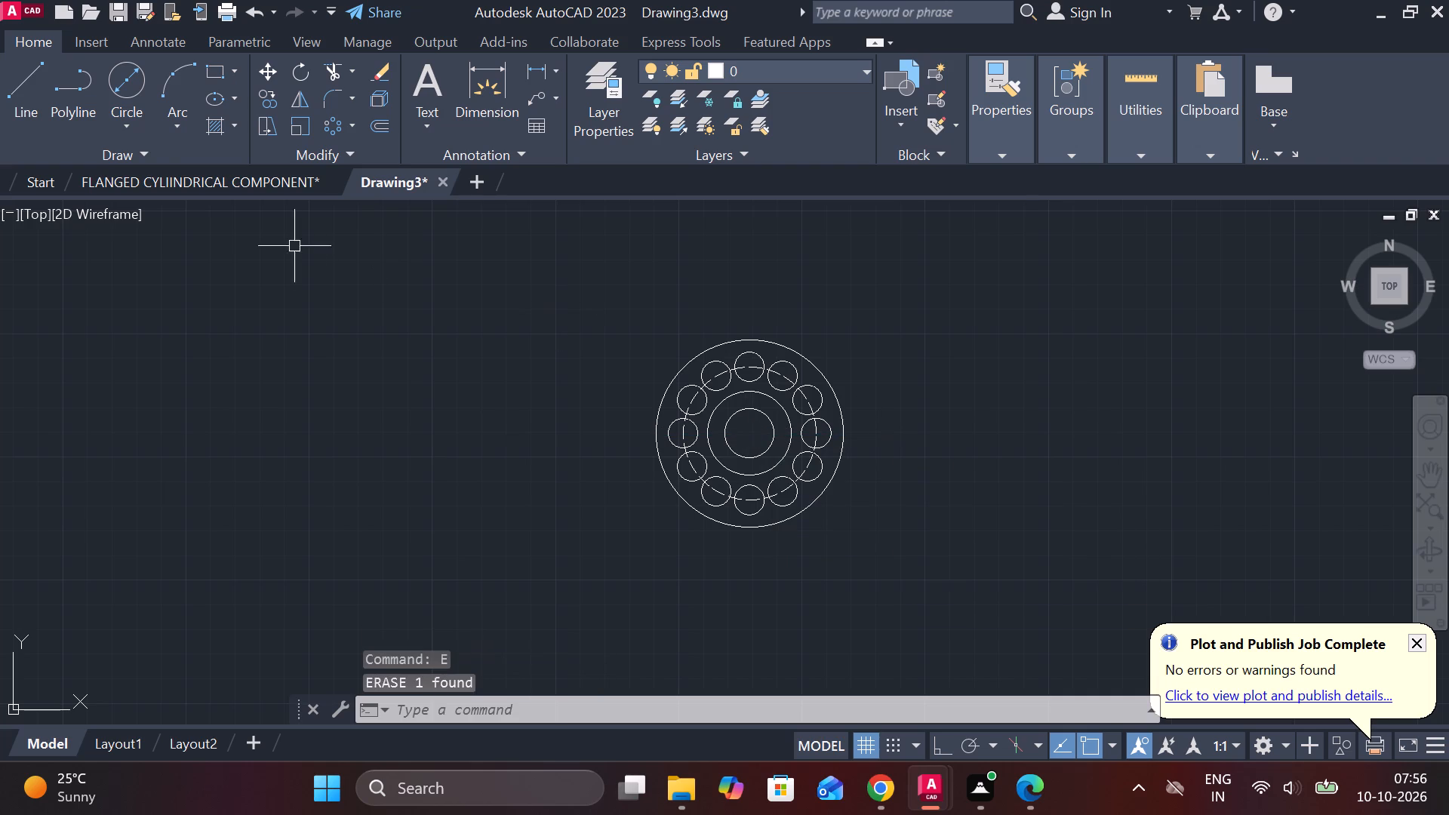
Draw a horizontal and a vertical construction line through the common centre, enabling polar tracking for the vertical one.
left_click(144, 144)
left_click(80, 185)
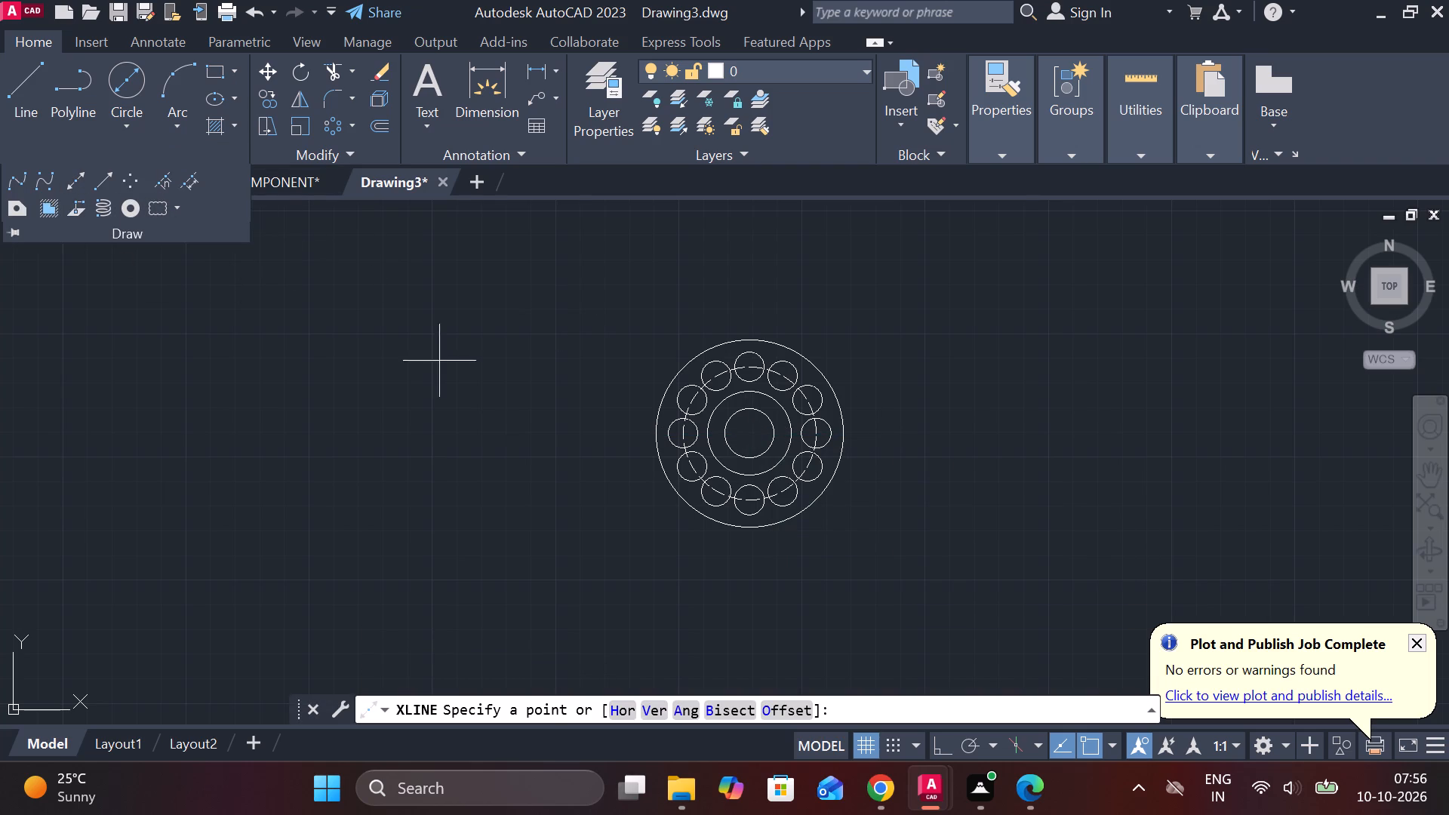
left_click(757, 430)
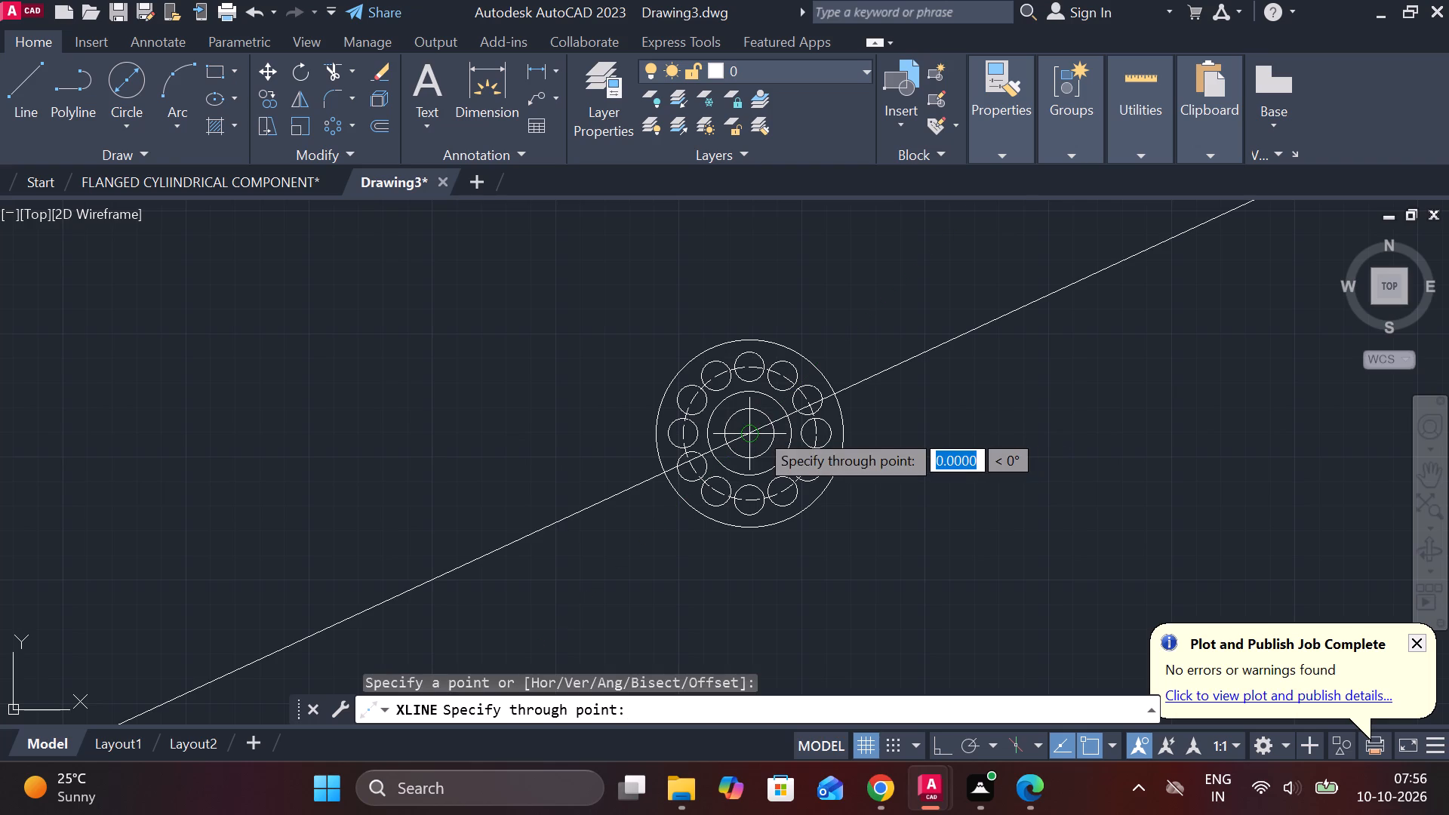
left_click(980, 444)
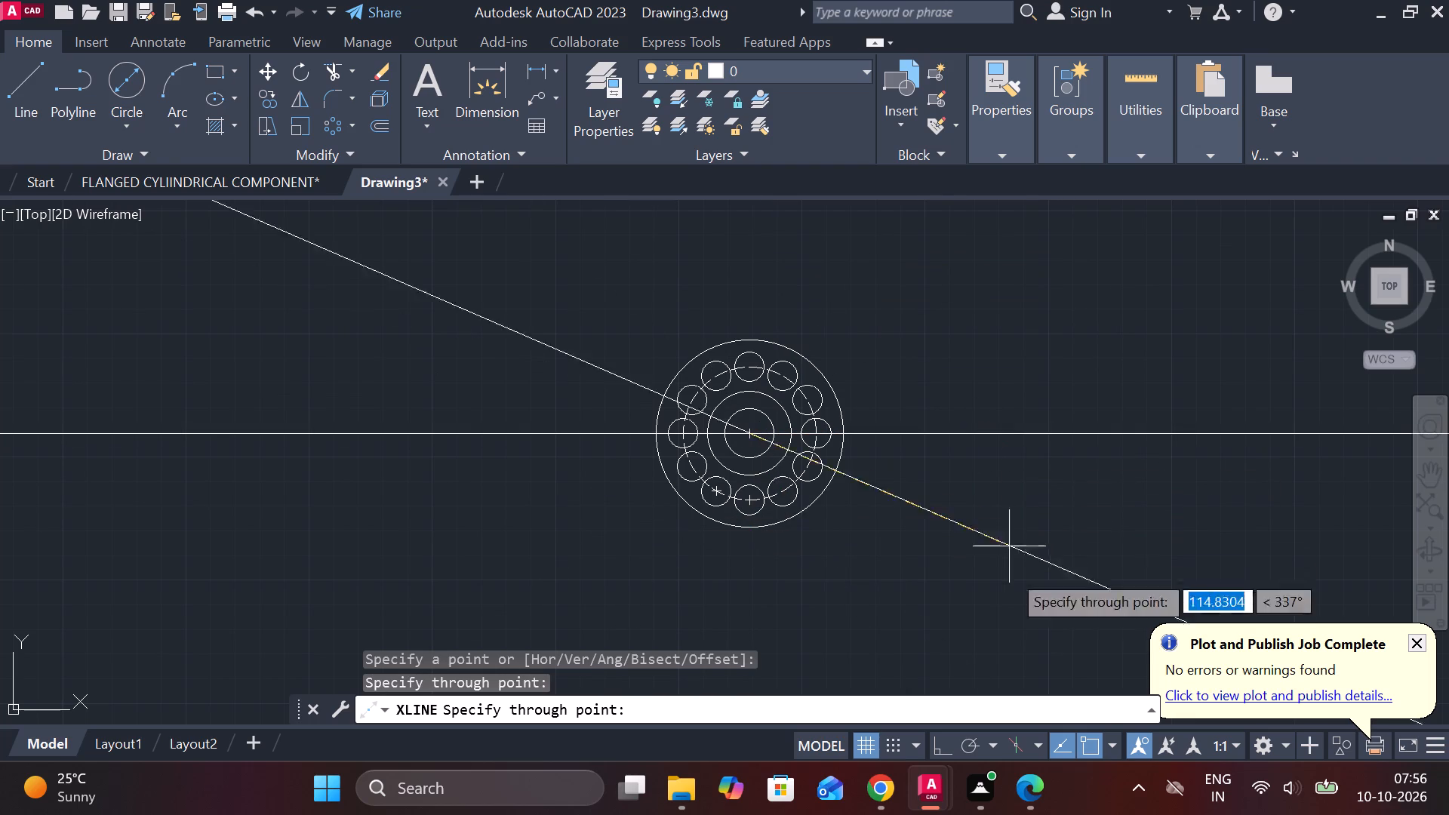
left_click(976, 739)
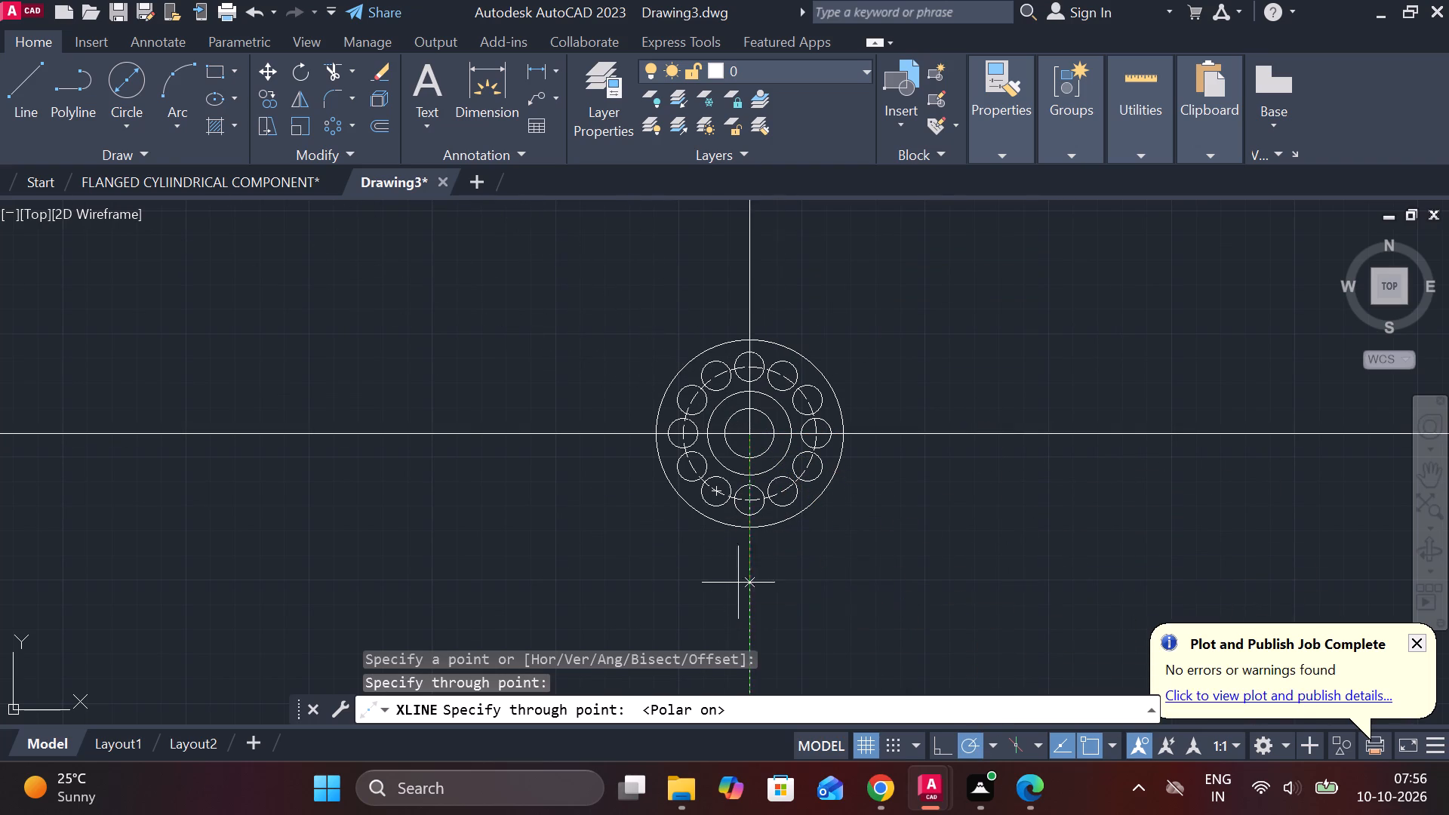
left_click(761, 585)
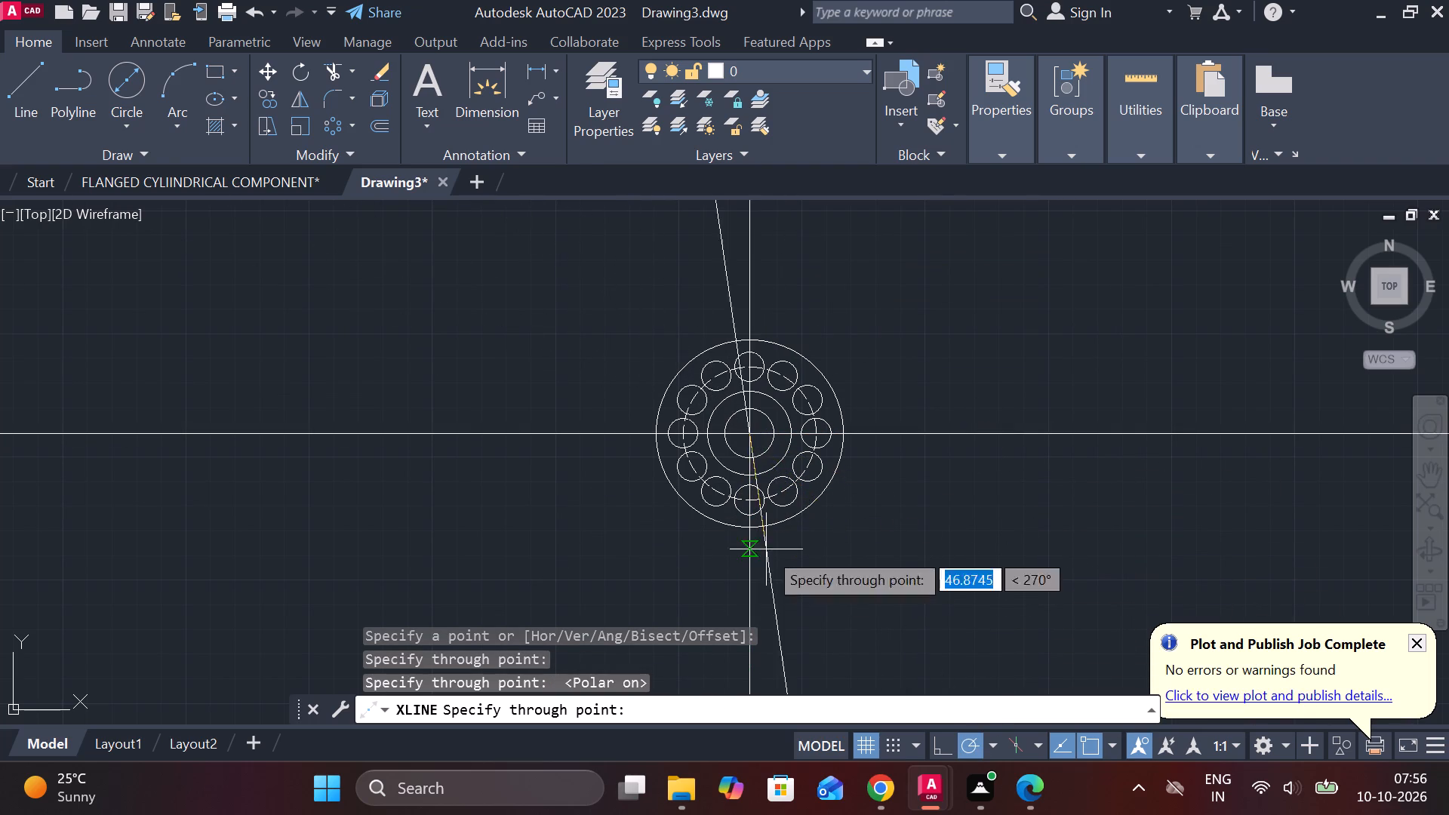
key("Escape")
Offset the horizontal construction line downward by 90.
scroll(742, 387, "up", 1)
middle_click_drag(880, 398, 666, 337)
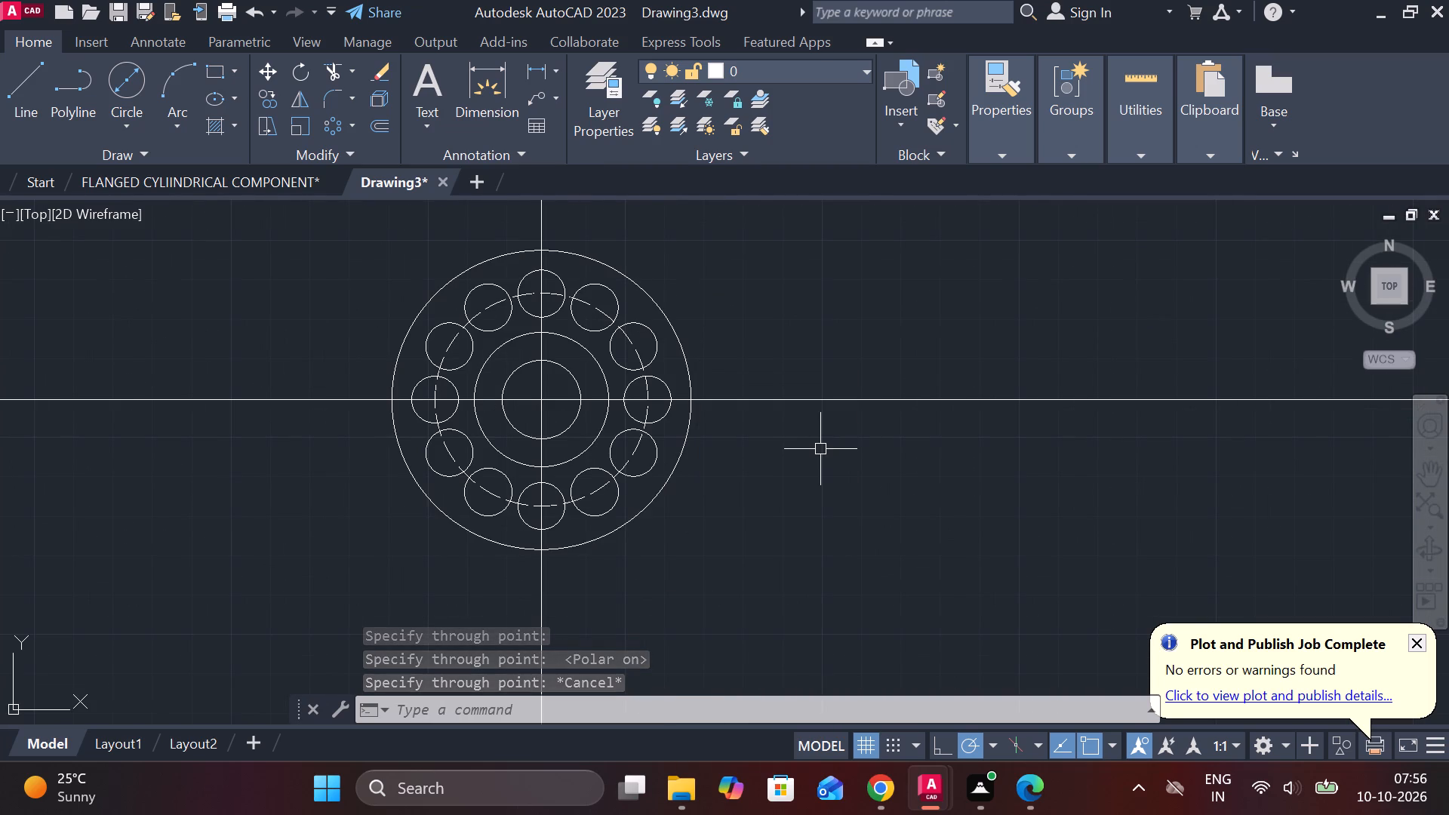
left_click(825, 400)
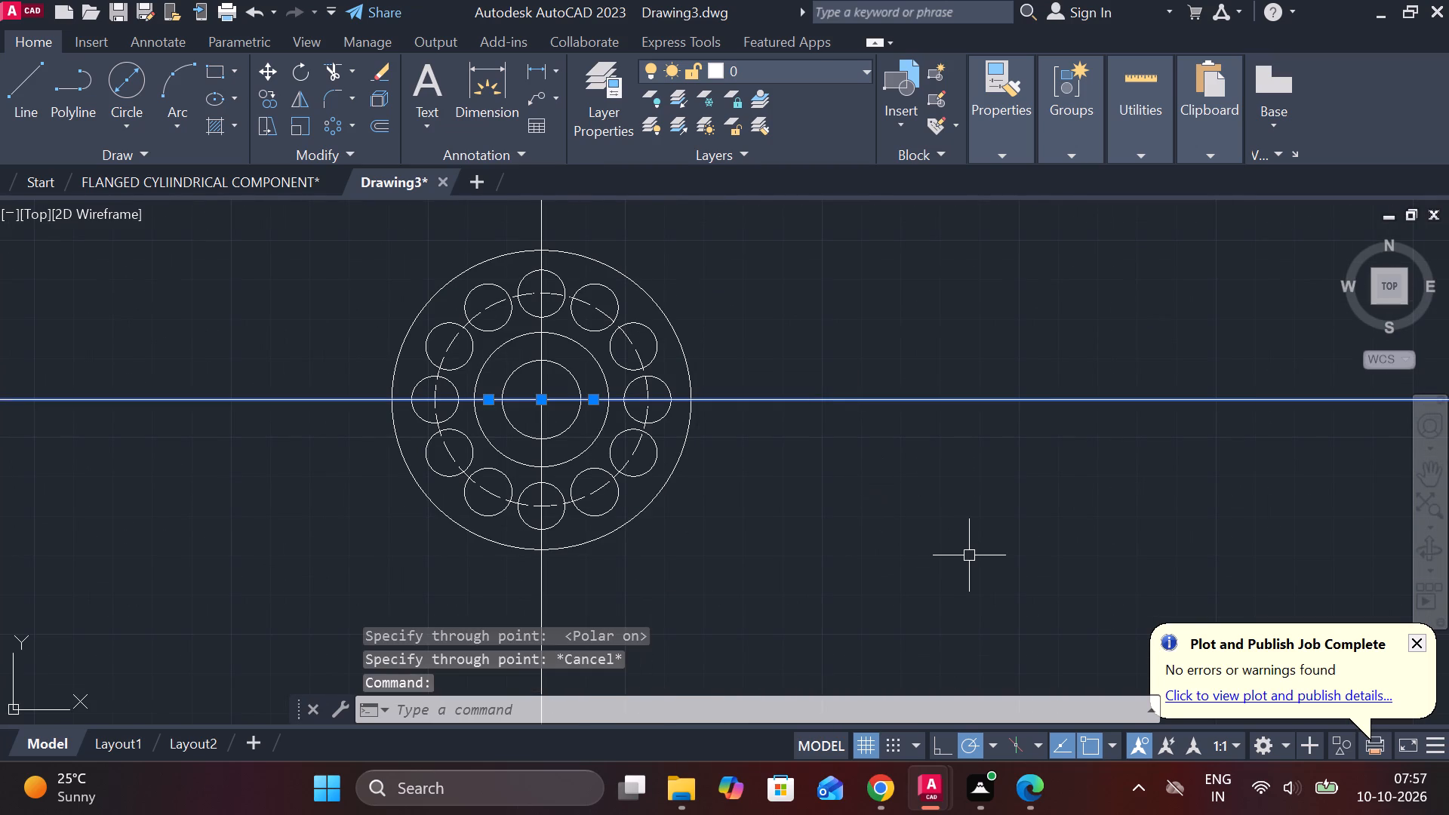
key("o")
key("Return")
key("Return")
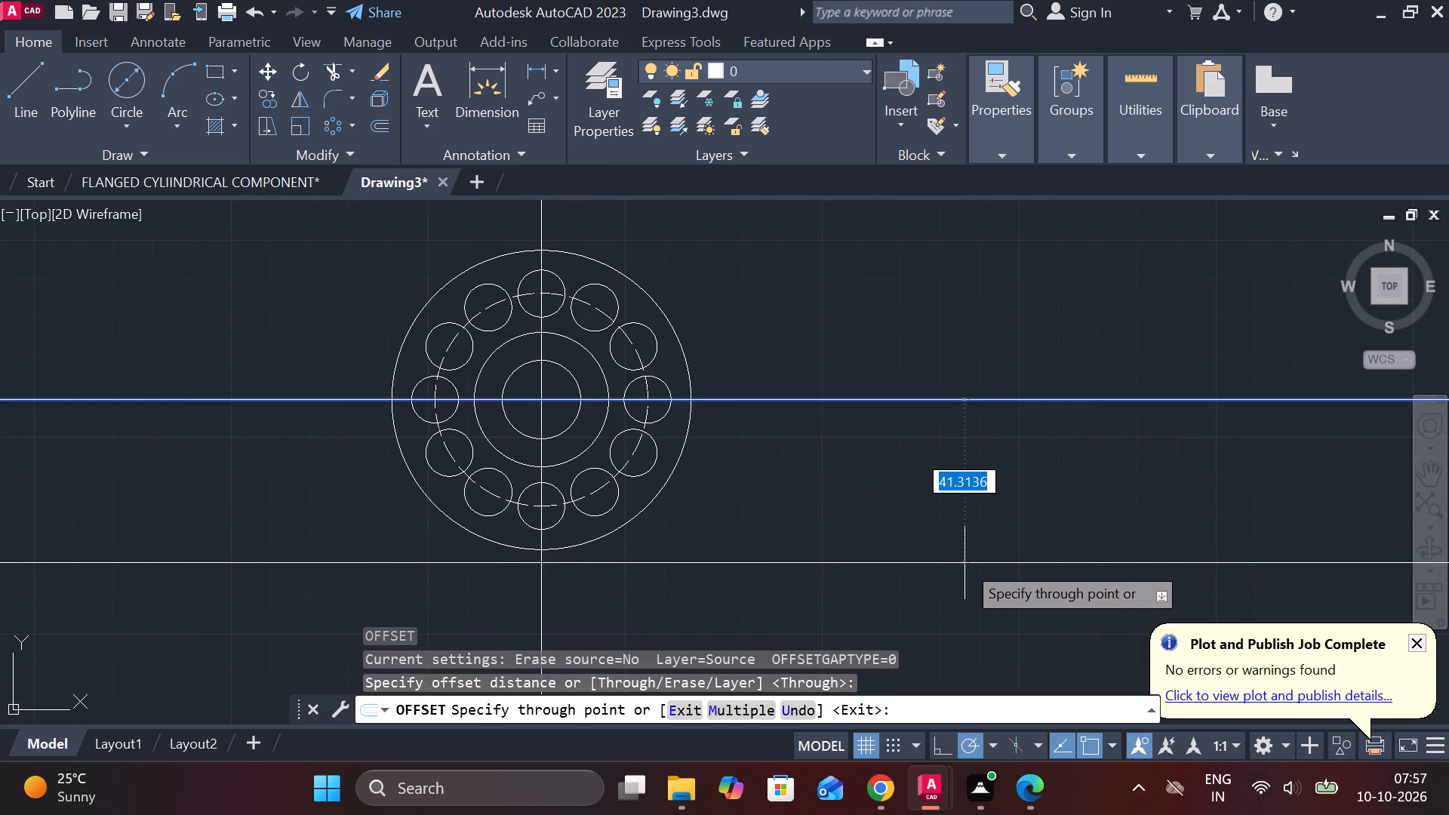
type("90")
key("Return")
middle_click_drag(937, 558, 911, 520)
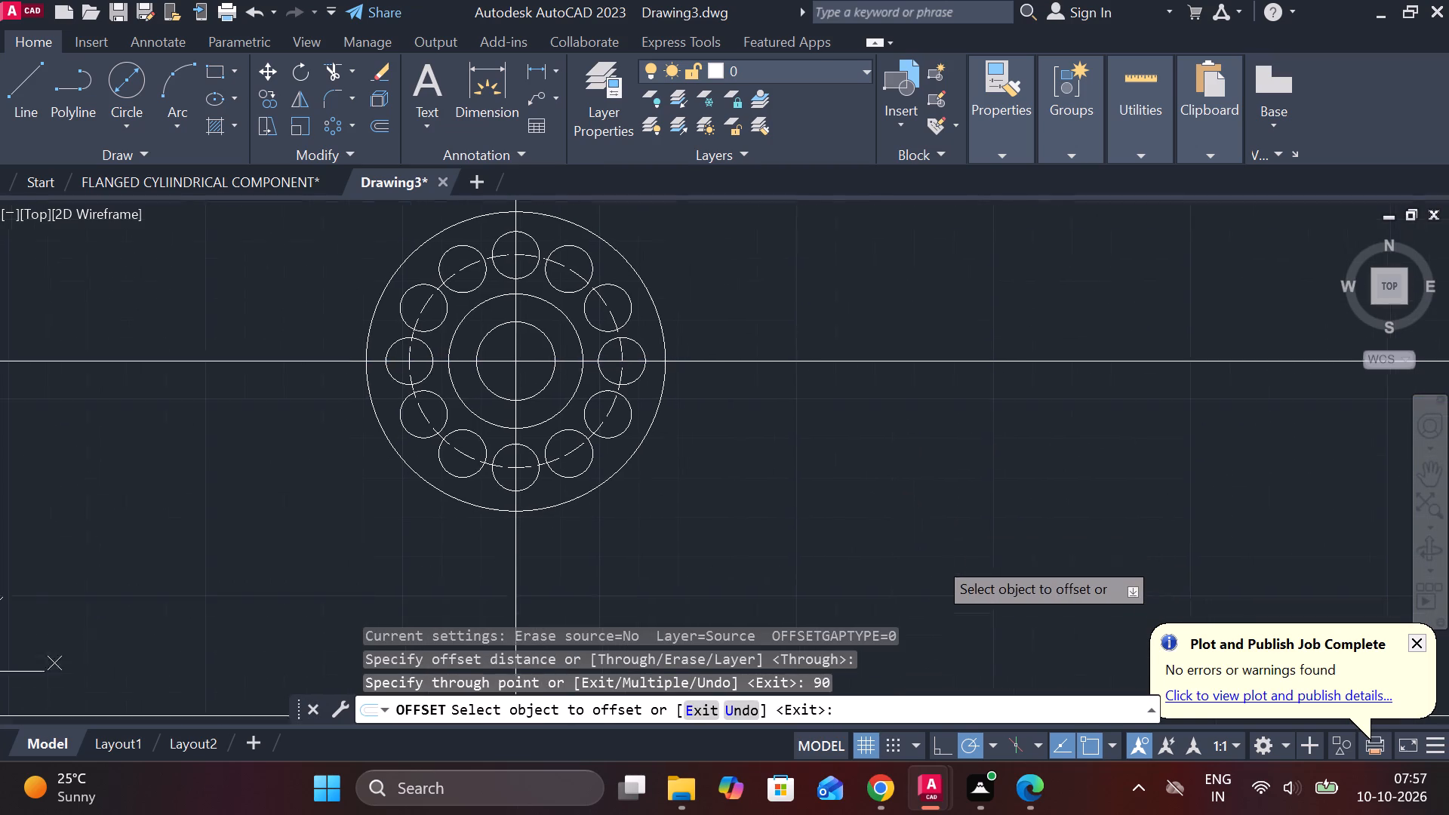
Offset the vertical construction line through the flange centre to the right by 52.
scroll(903, 481, "down", 1)
middle_click_drag(858, 481, 877, 309)
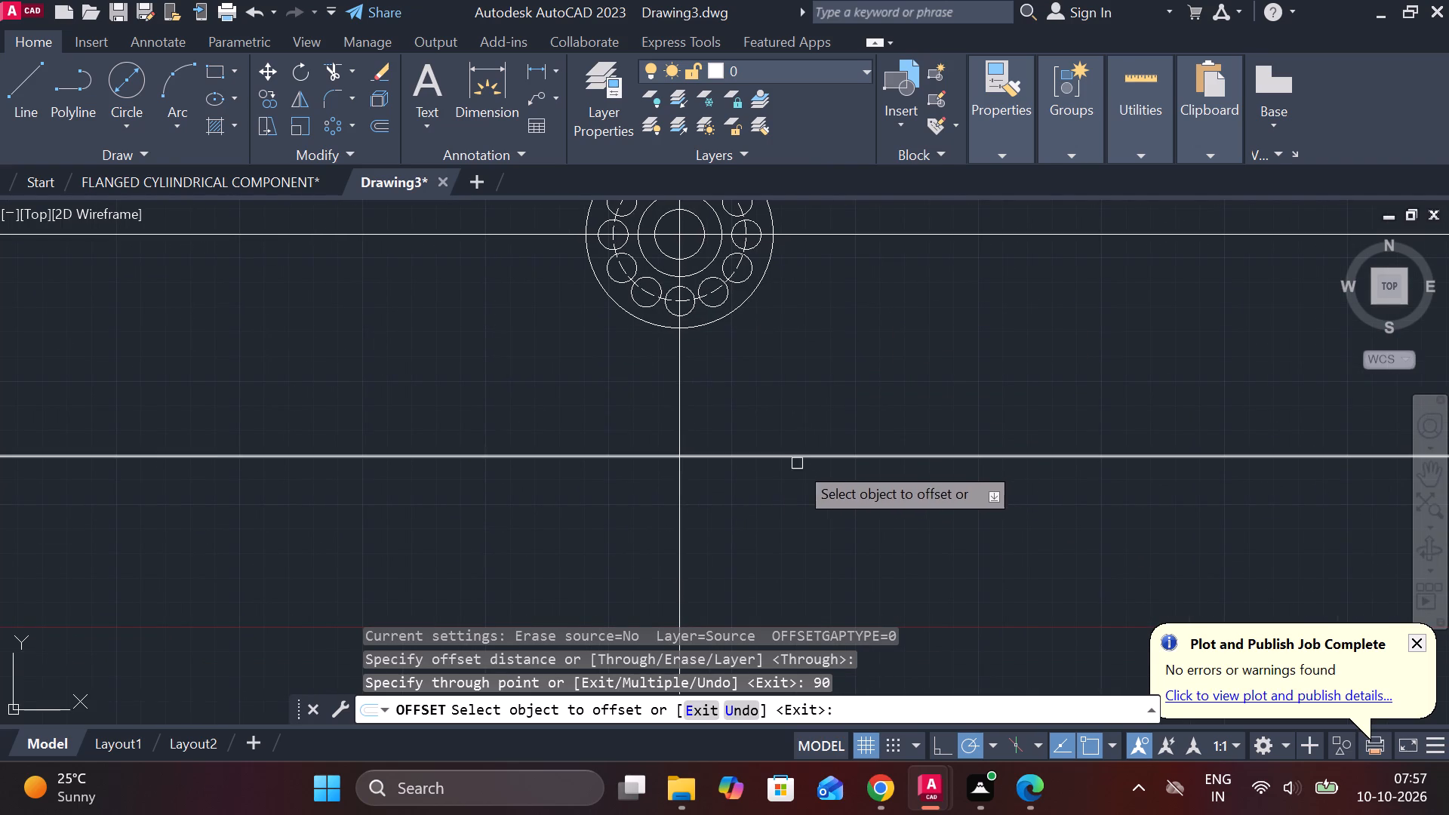
left_click(682, 498)
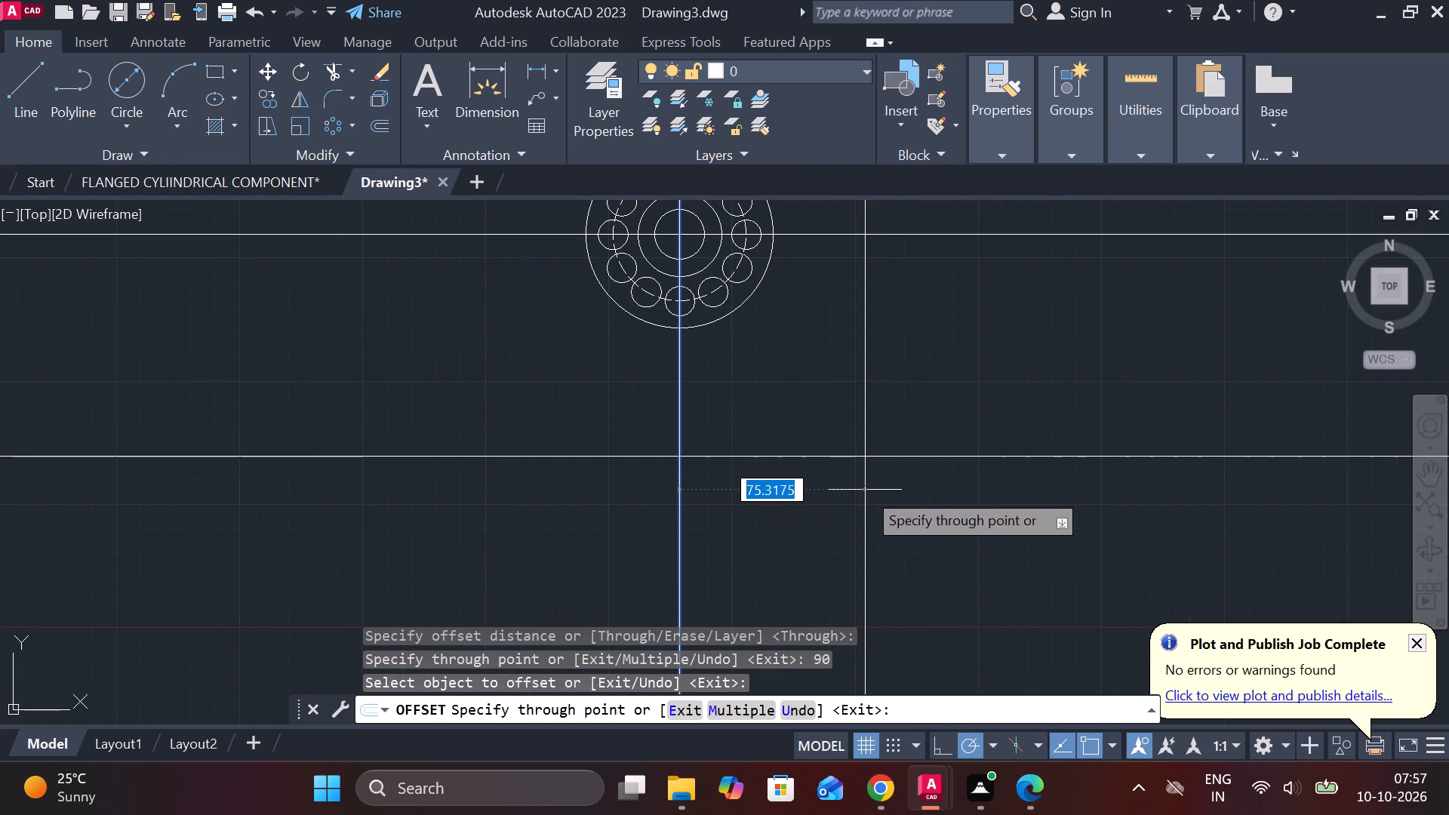
type("52")
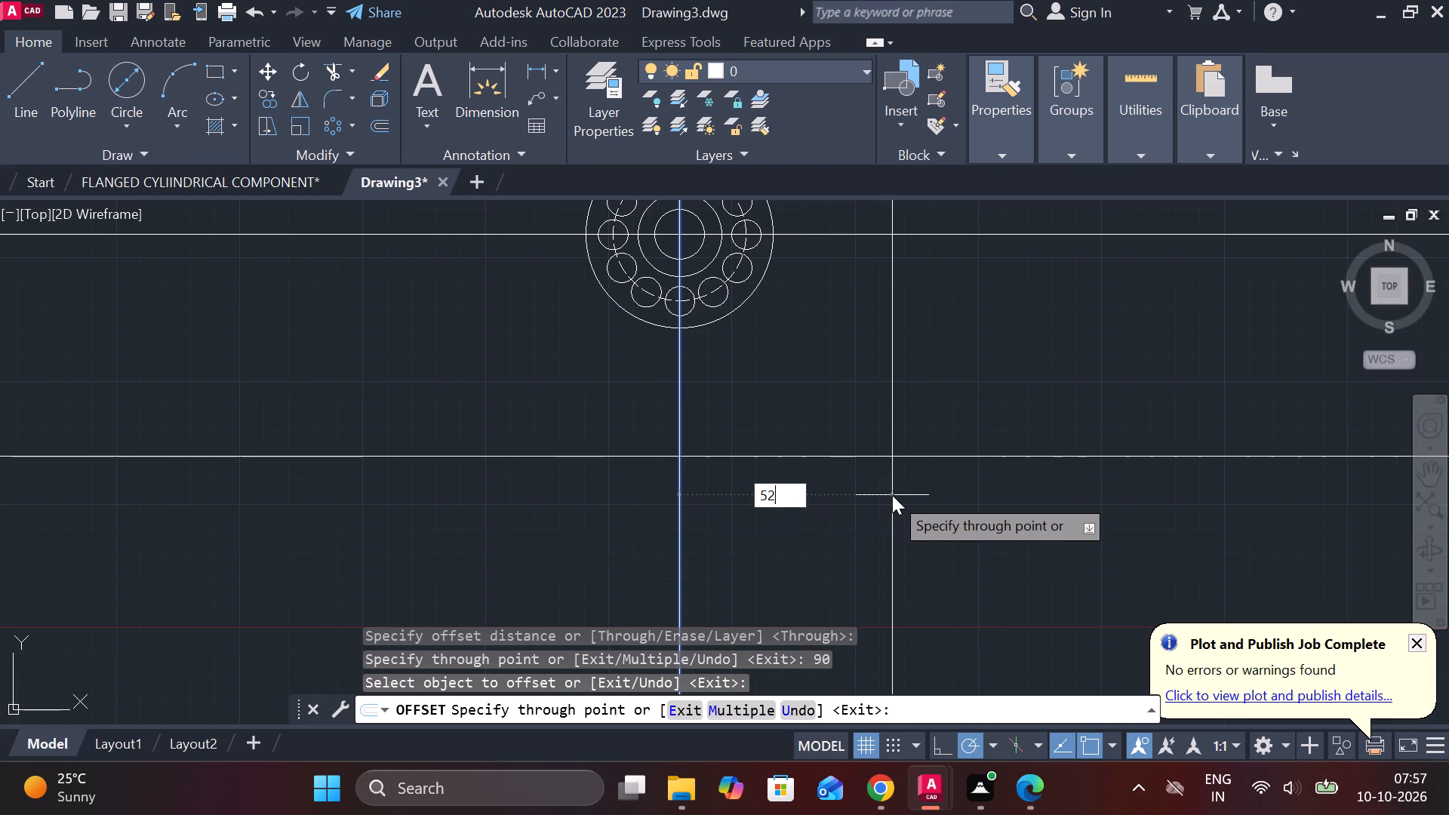
key("space")
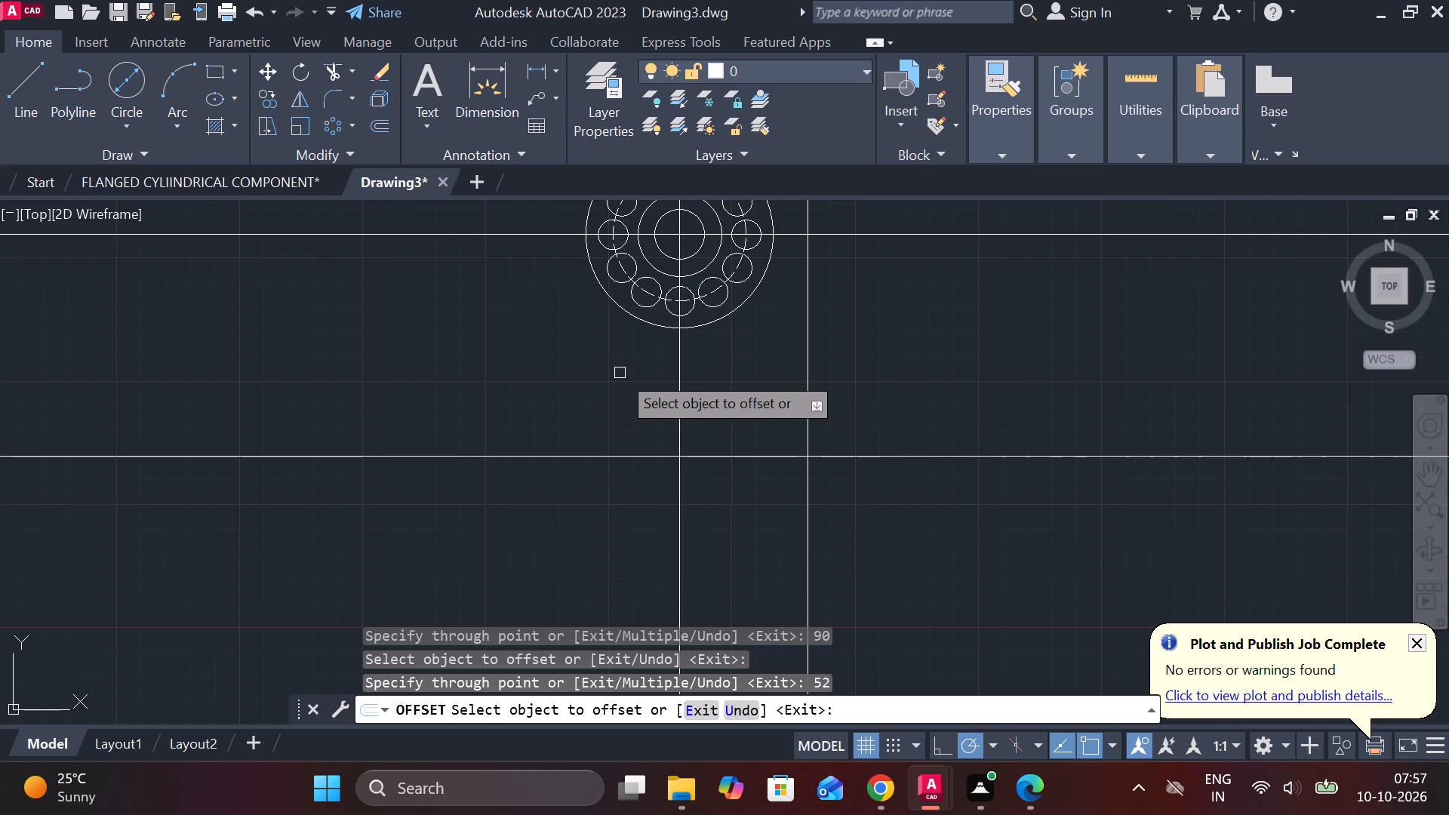
Offset the horizontal construction line through the flange centre downward by 50.
middle_click_drag(611, 370, 694, 463)
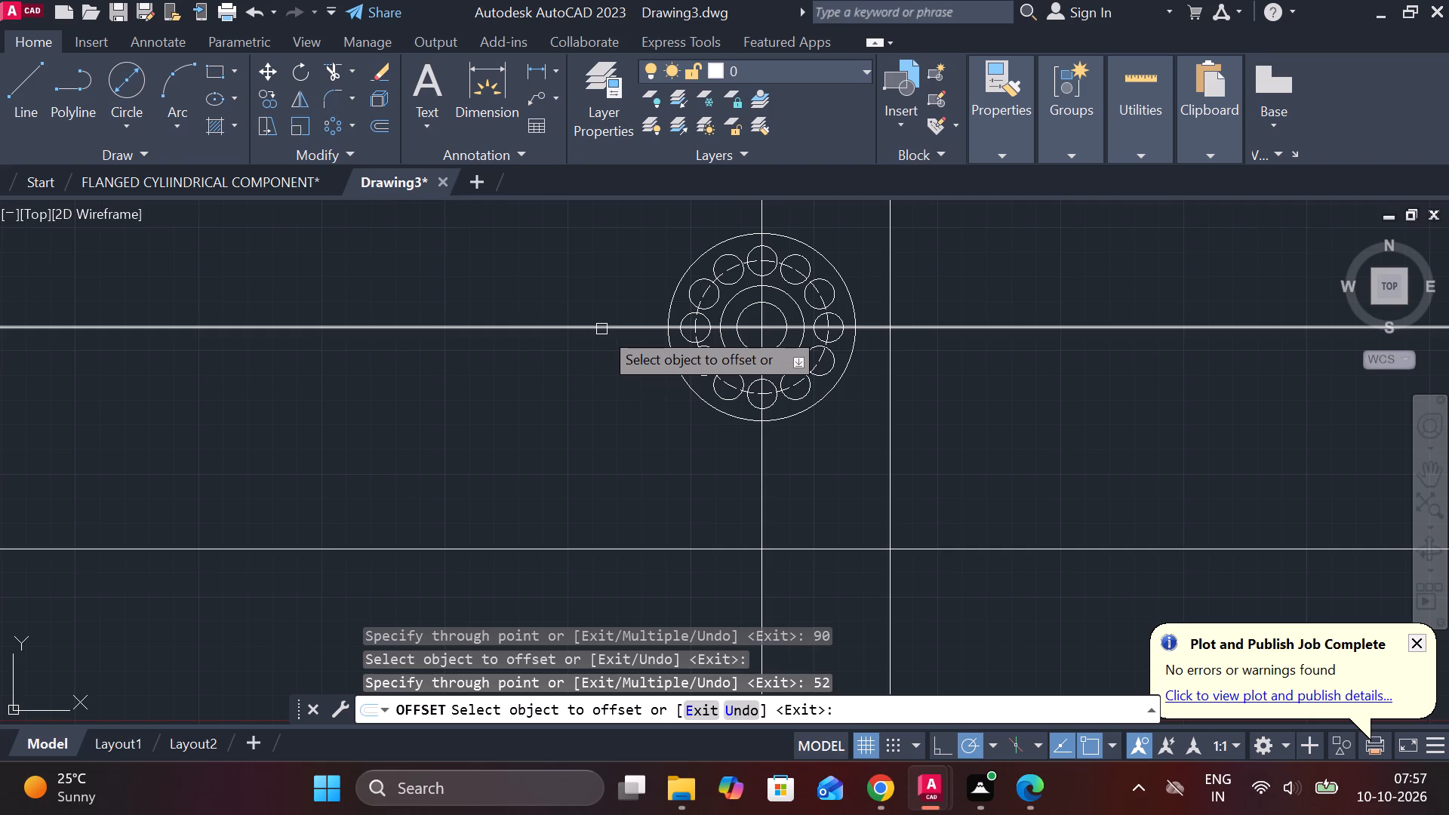
left_click(601, 329)
key("5")
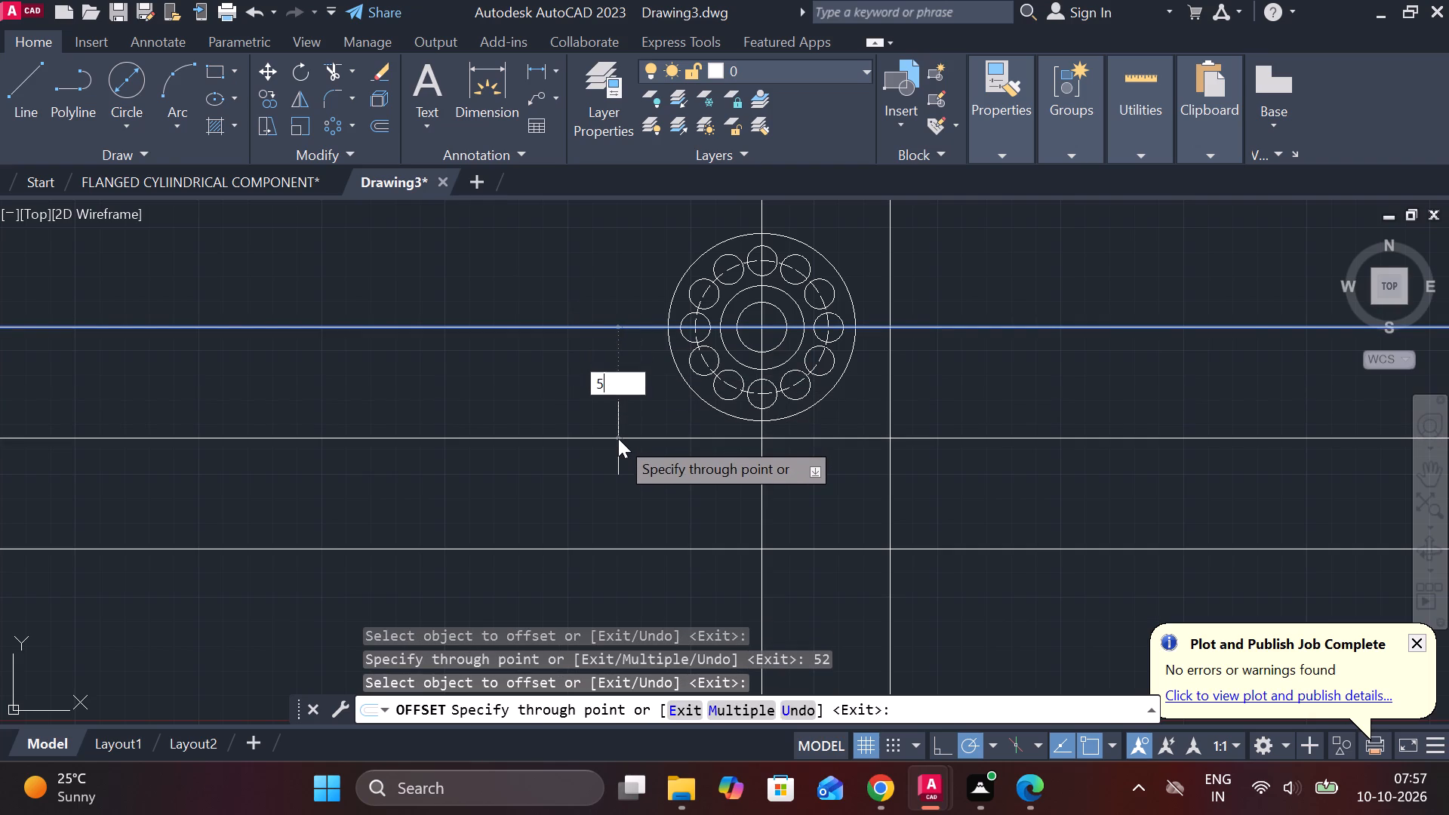
key("0")
key("Return")
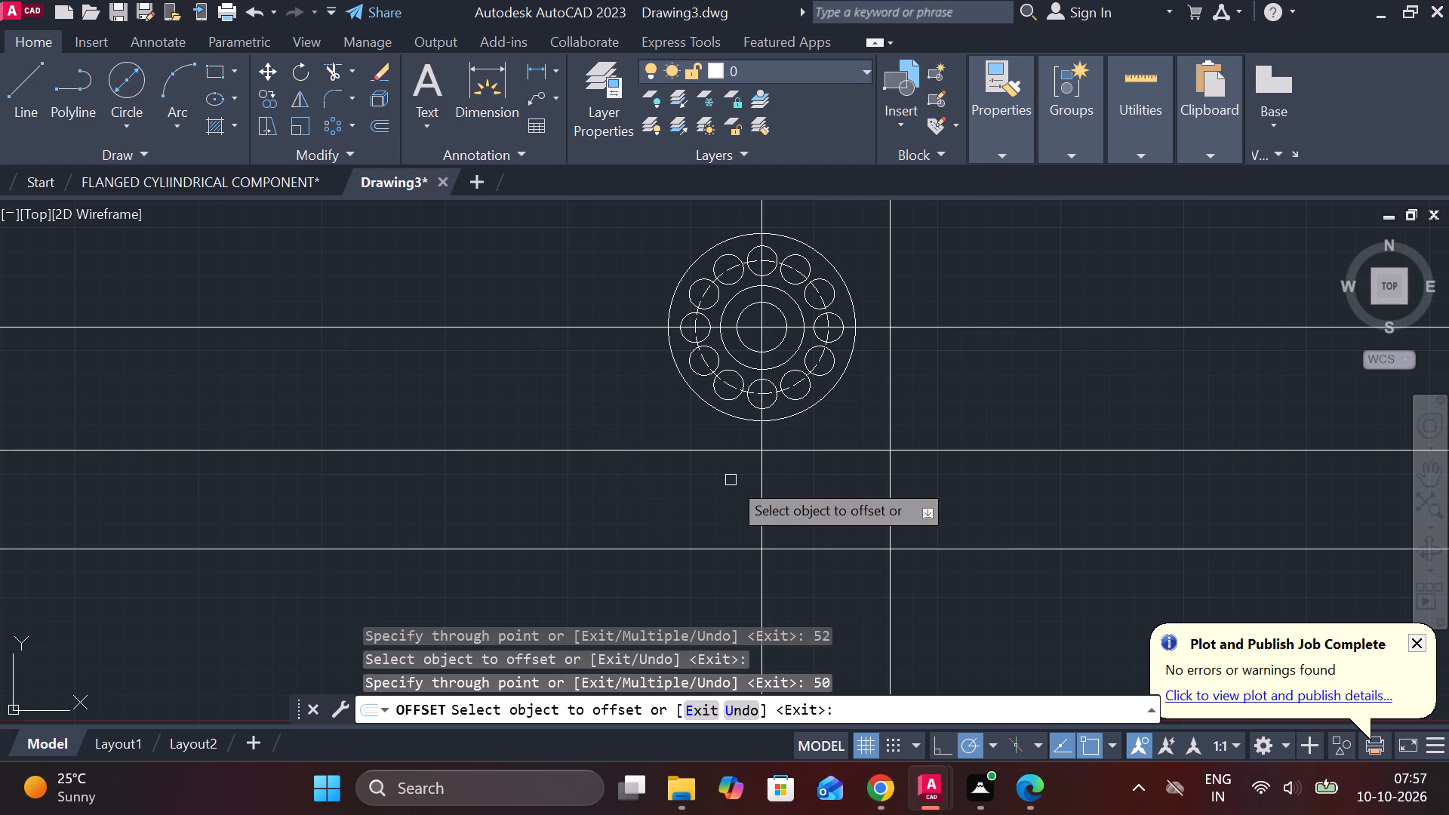
Offset the vertical construction line through the flange centre to the left by 106.
left_click(759, 512)
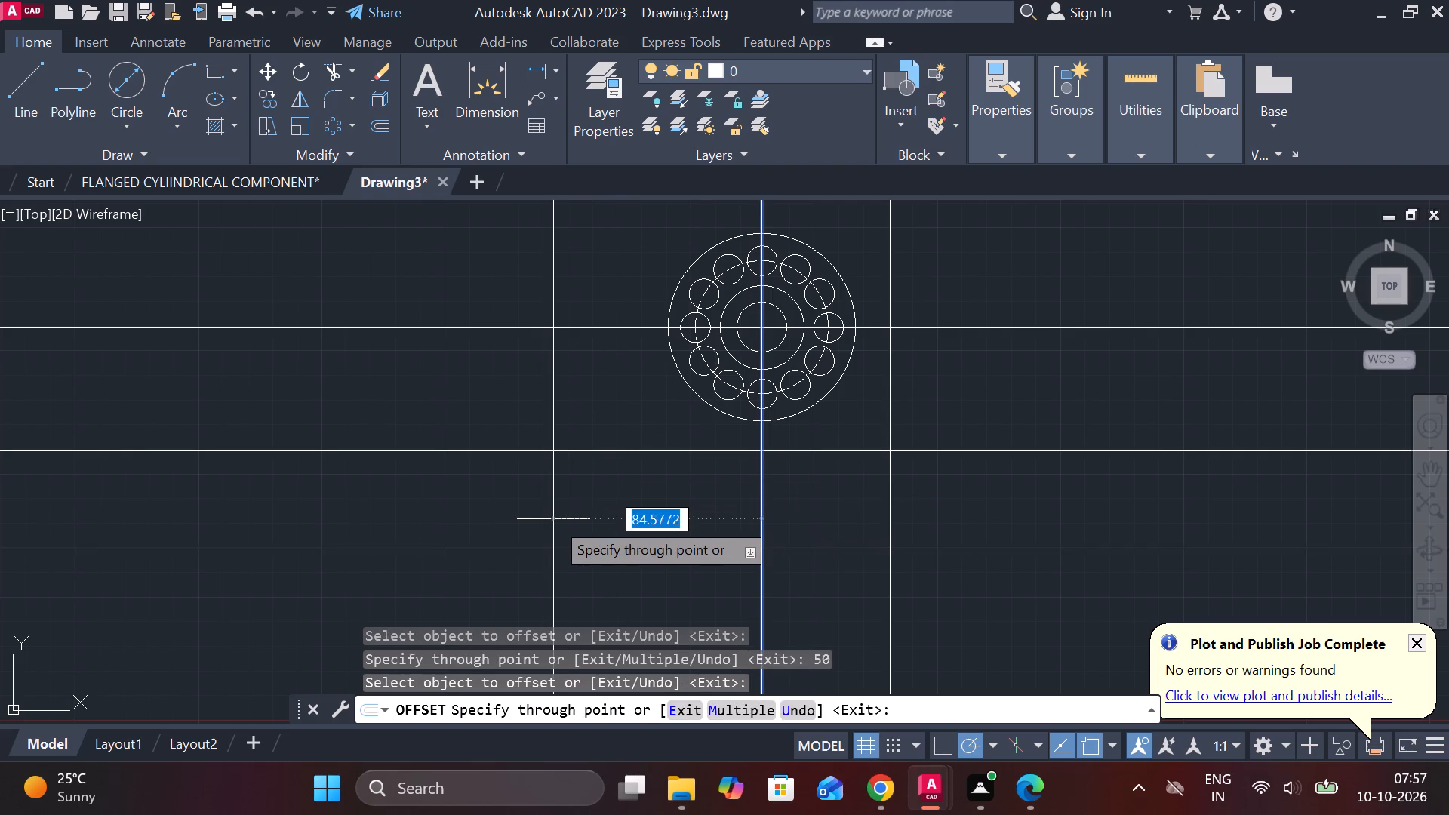
type("106")
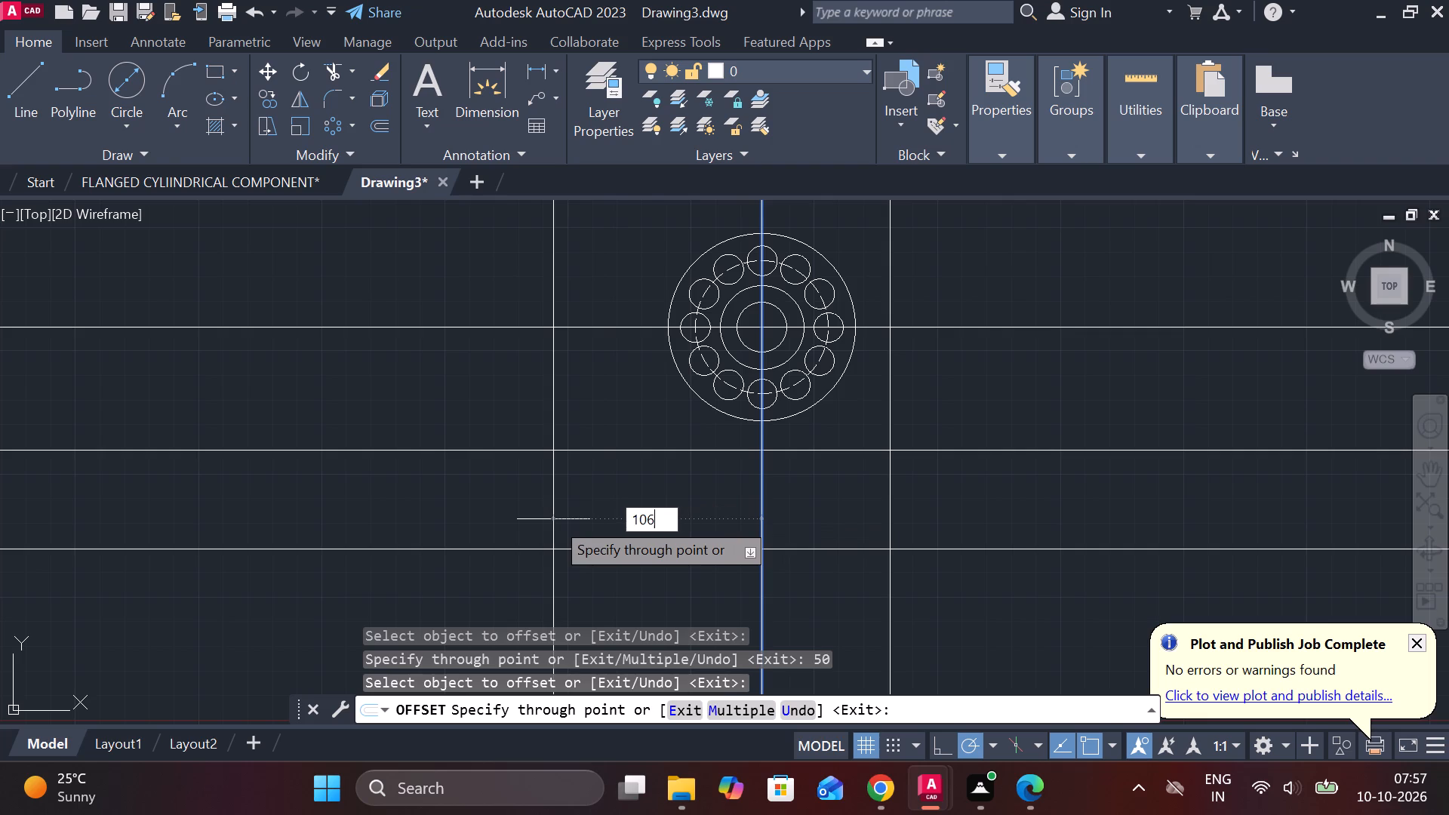
key("Return")
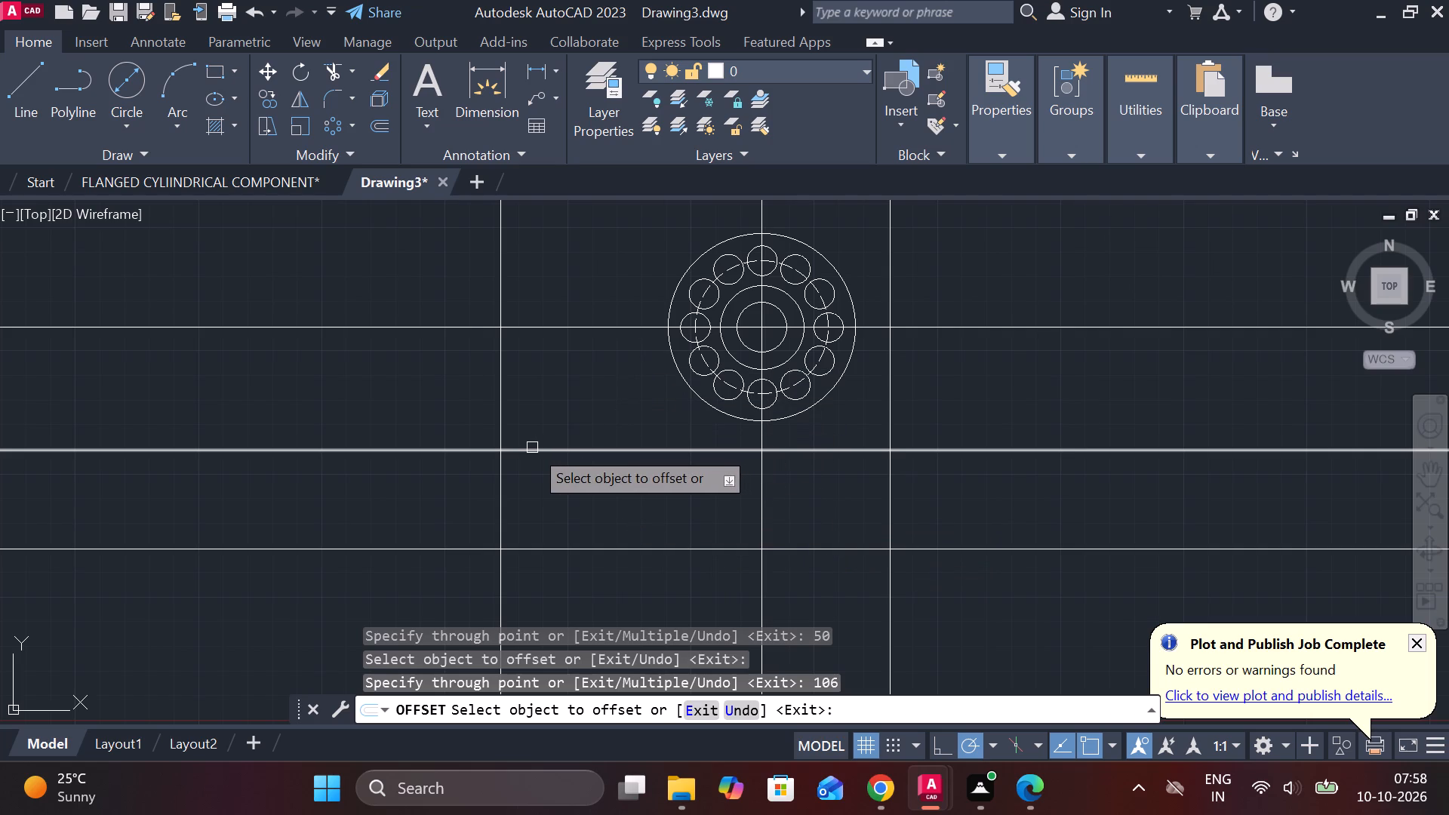
key("Escape")
Draw a circle of radius 35 at the intersection of the 106-offset vertical and 50-offset horizontal construction lines.
type("C")
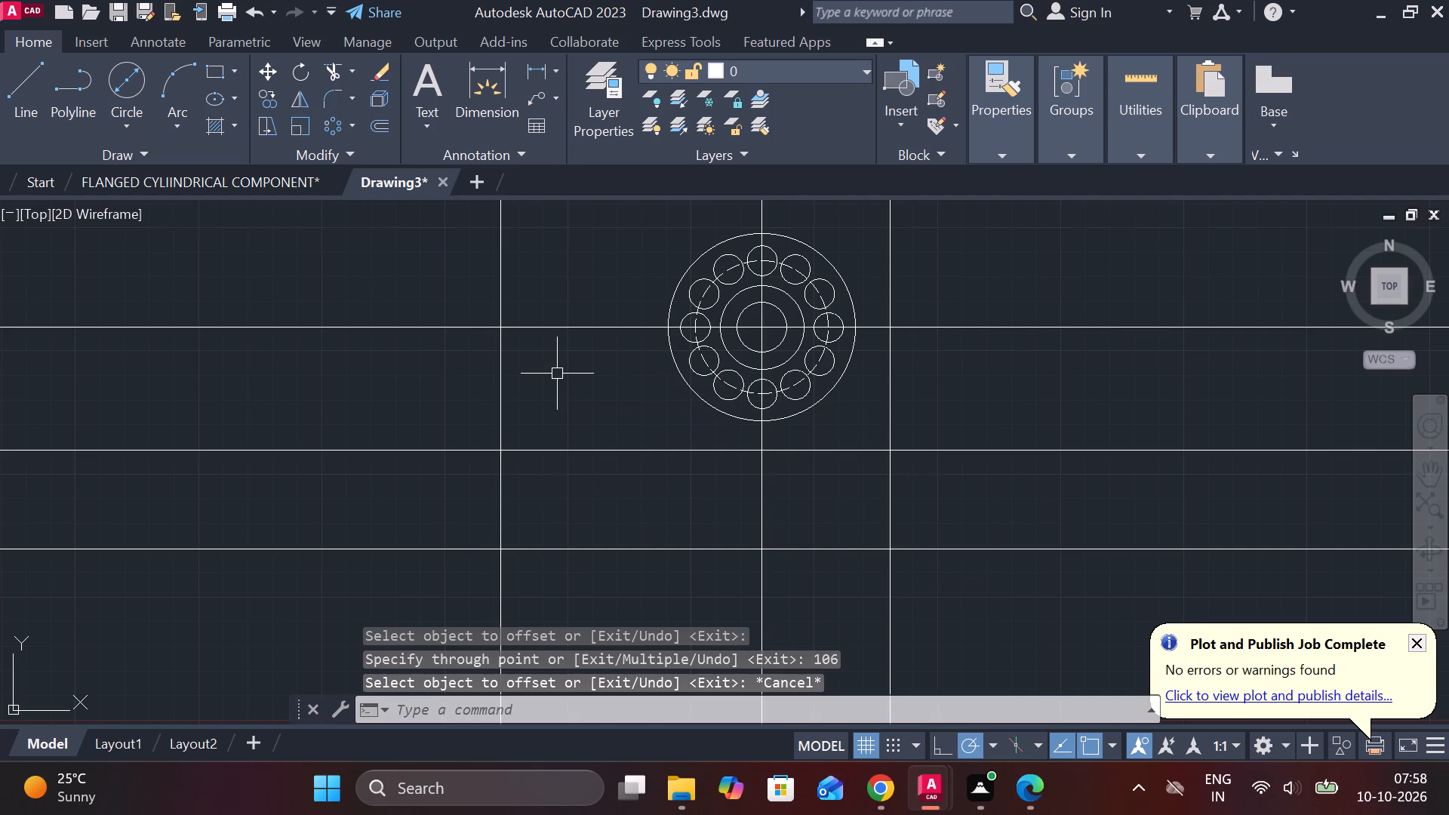
key("space")
left_click(498, 447)
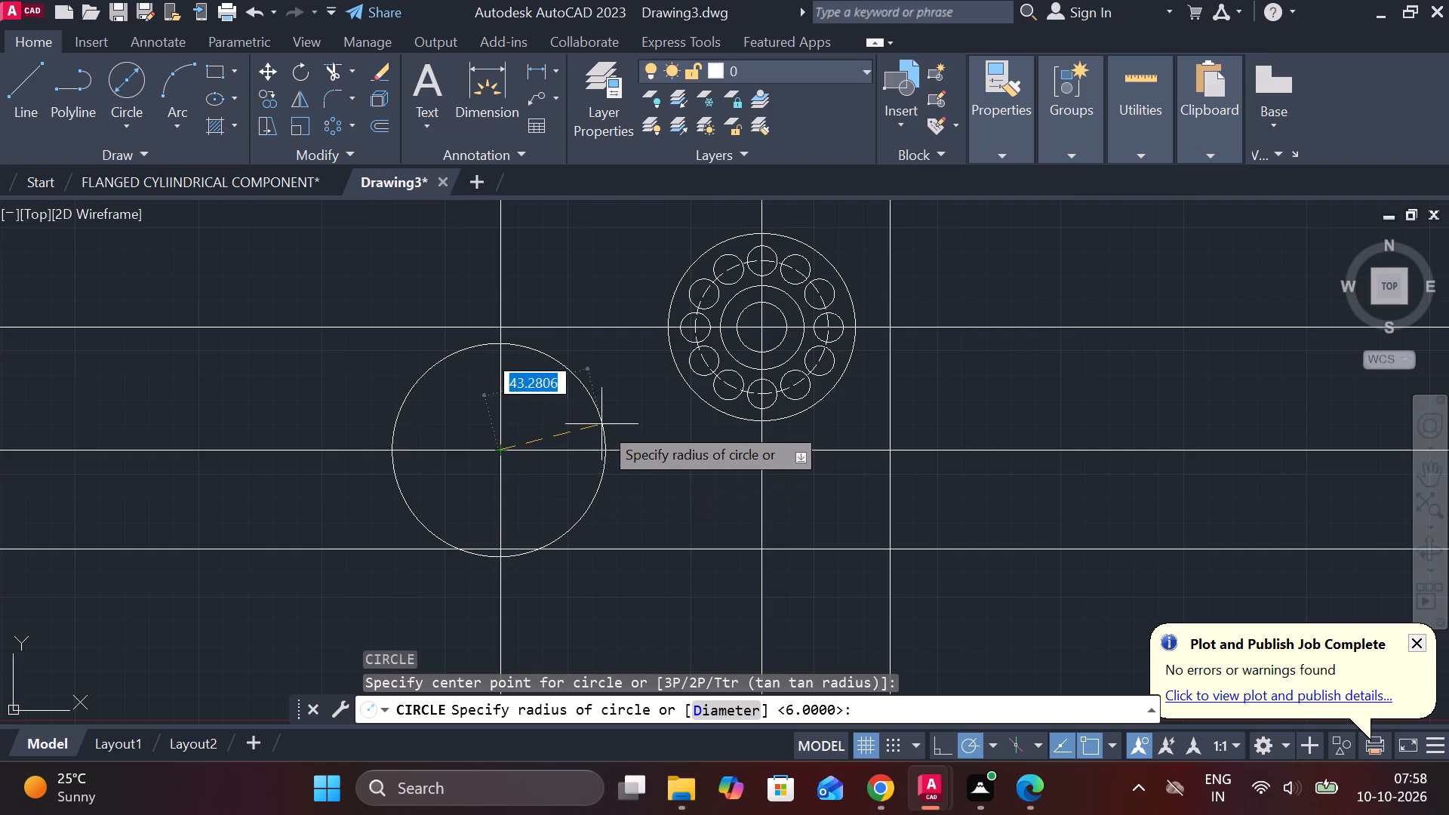
type("35")
key("space")
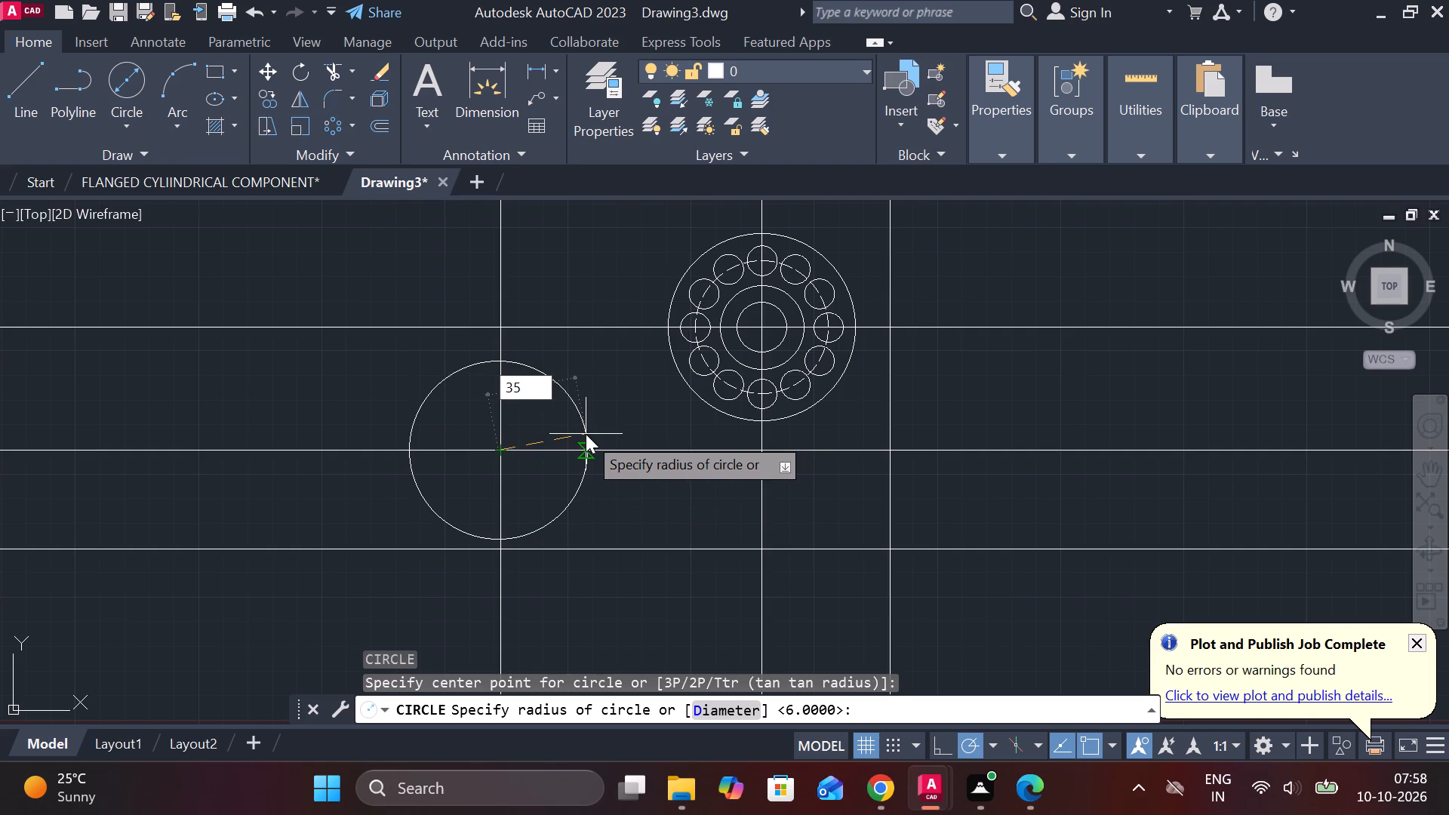
Draw a concentric circle of radius 24 inside the 35-radius circle.
type("C")
key("space")
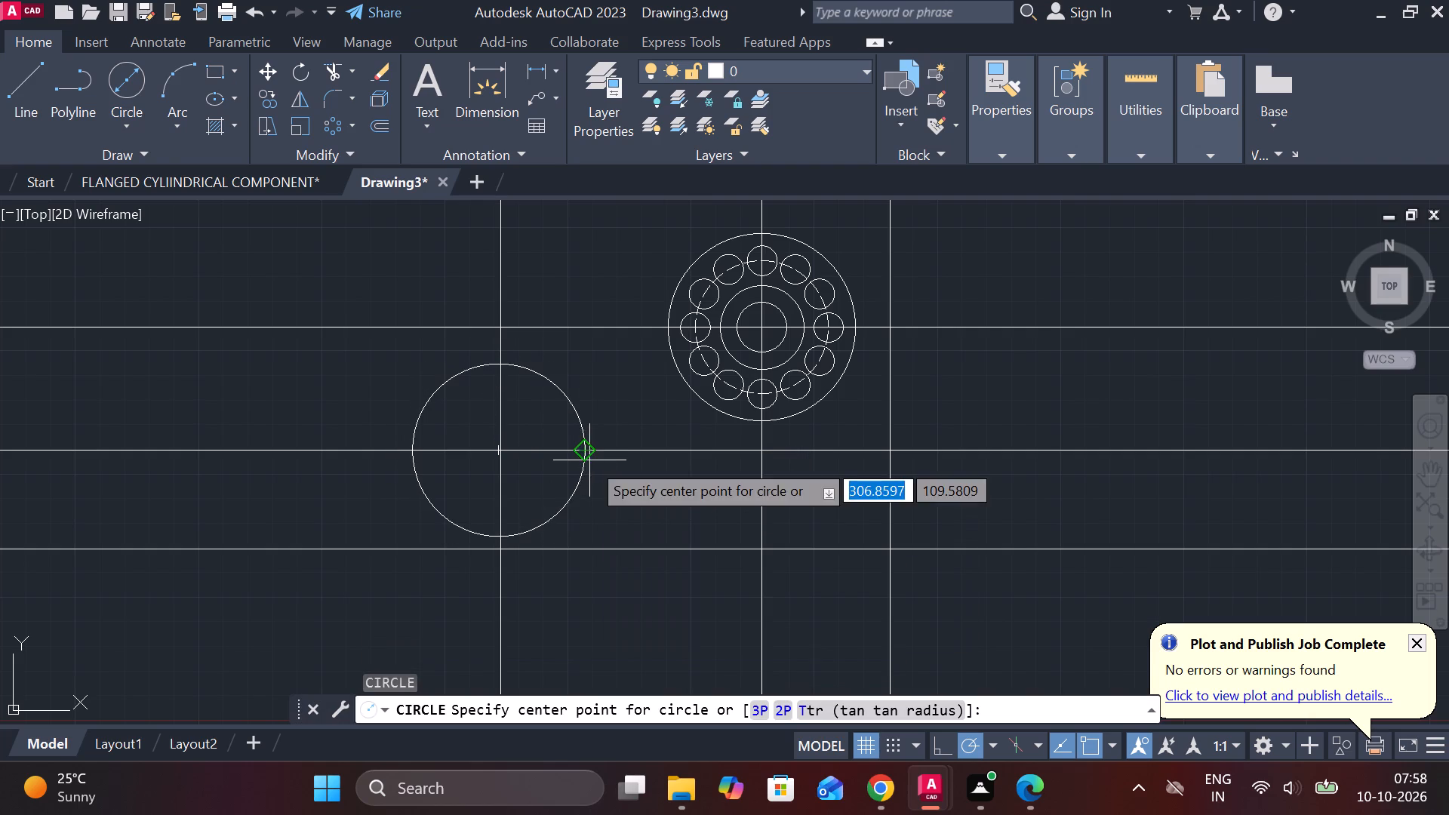
scroll(515, 450, "up", 3)
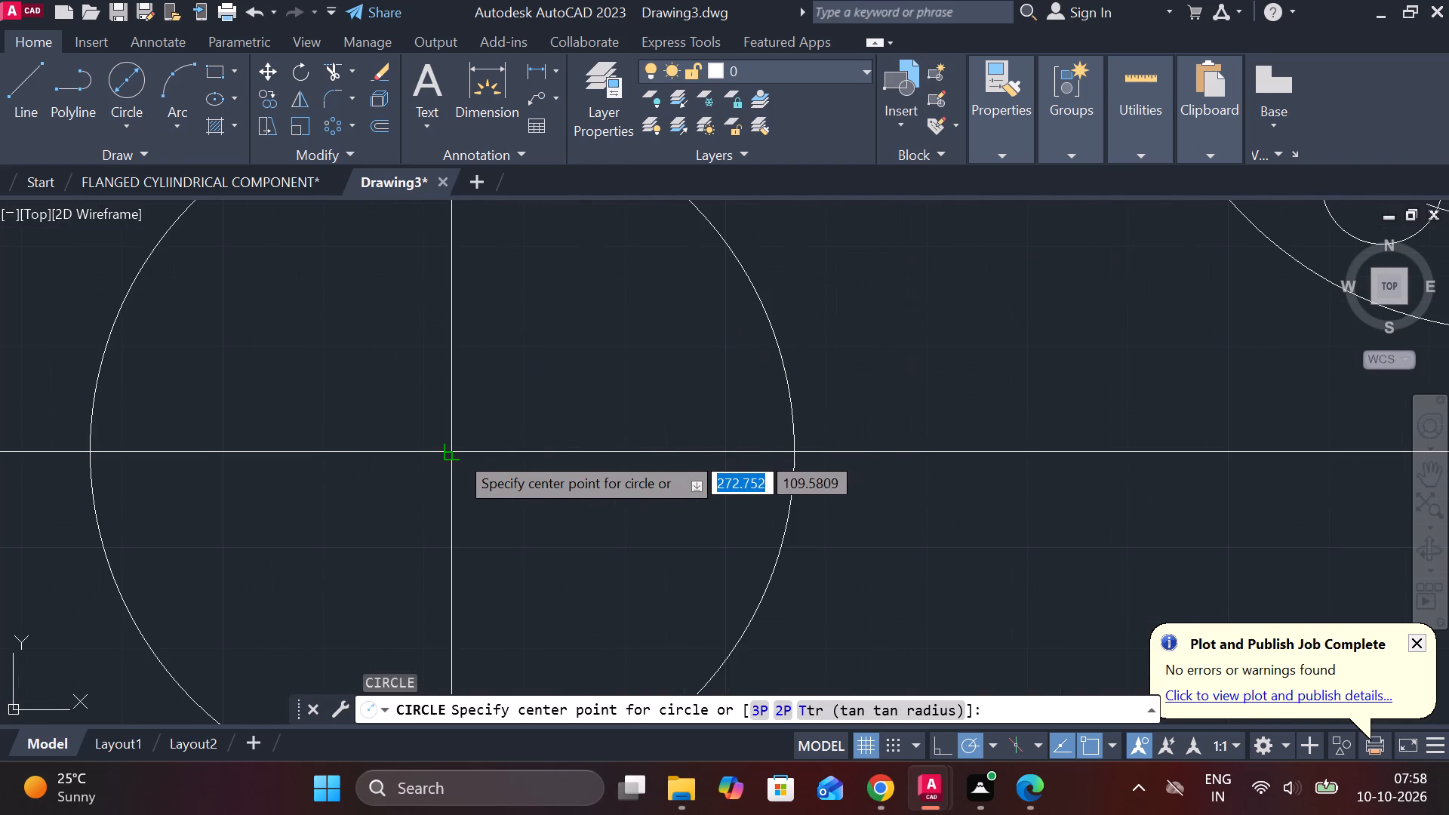
left_click(452, 453)
scroll(498, 453, "down", 3)
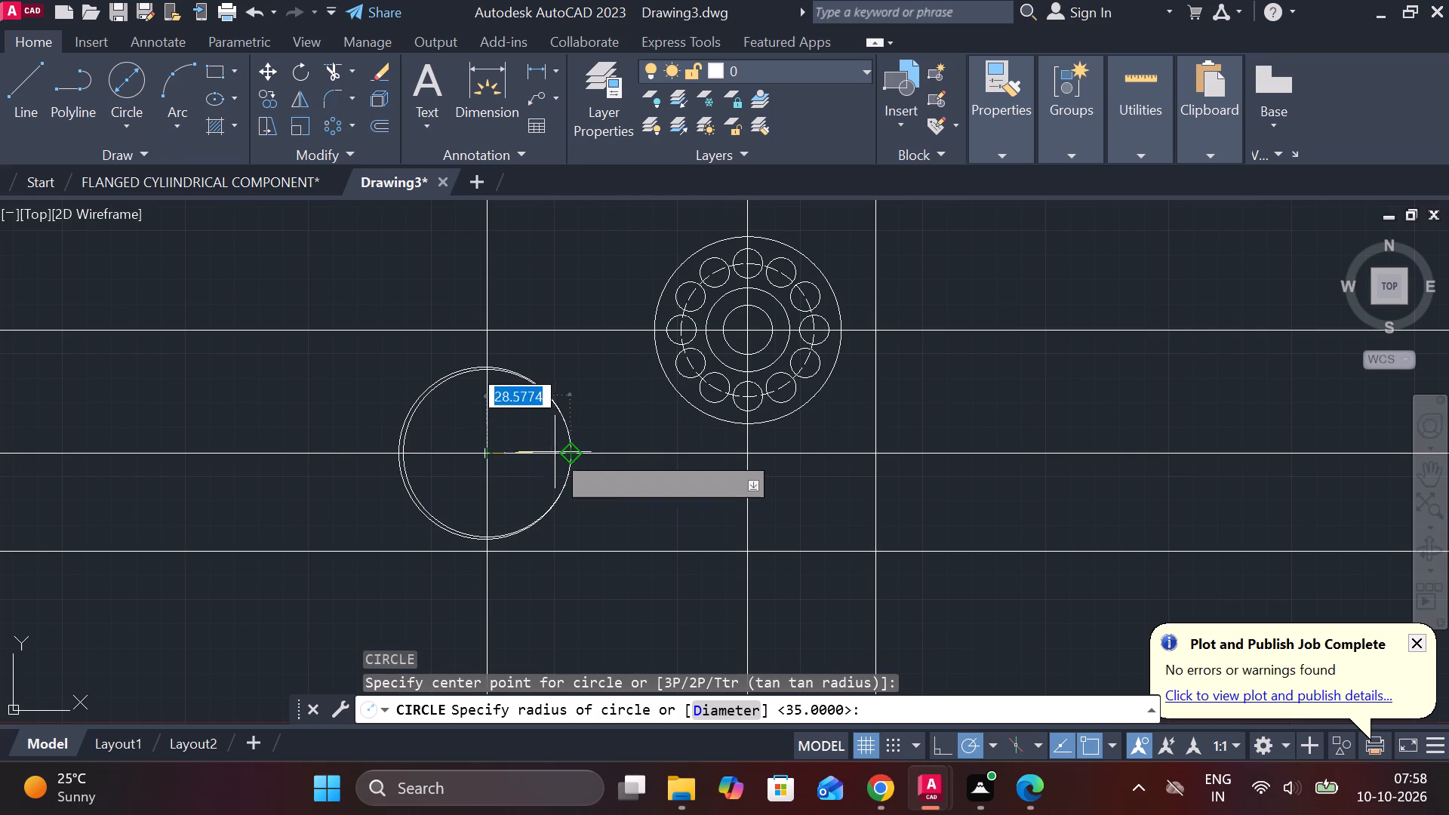
type("24")
key("space")
Draw a concentric circle of radius 15 inside the 24-radius circle.
key("space")
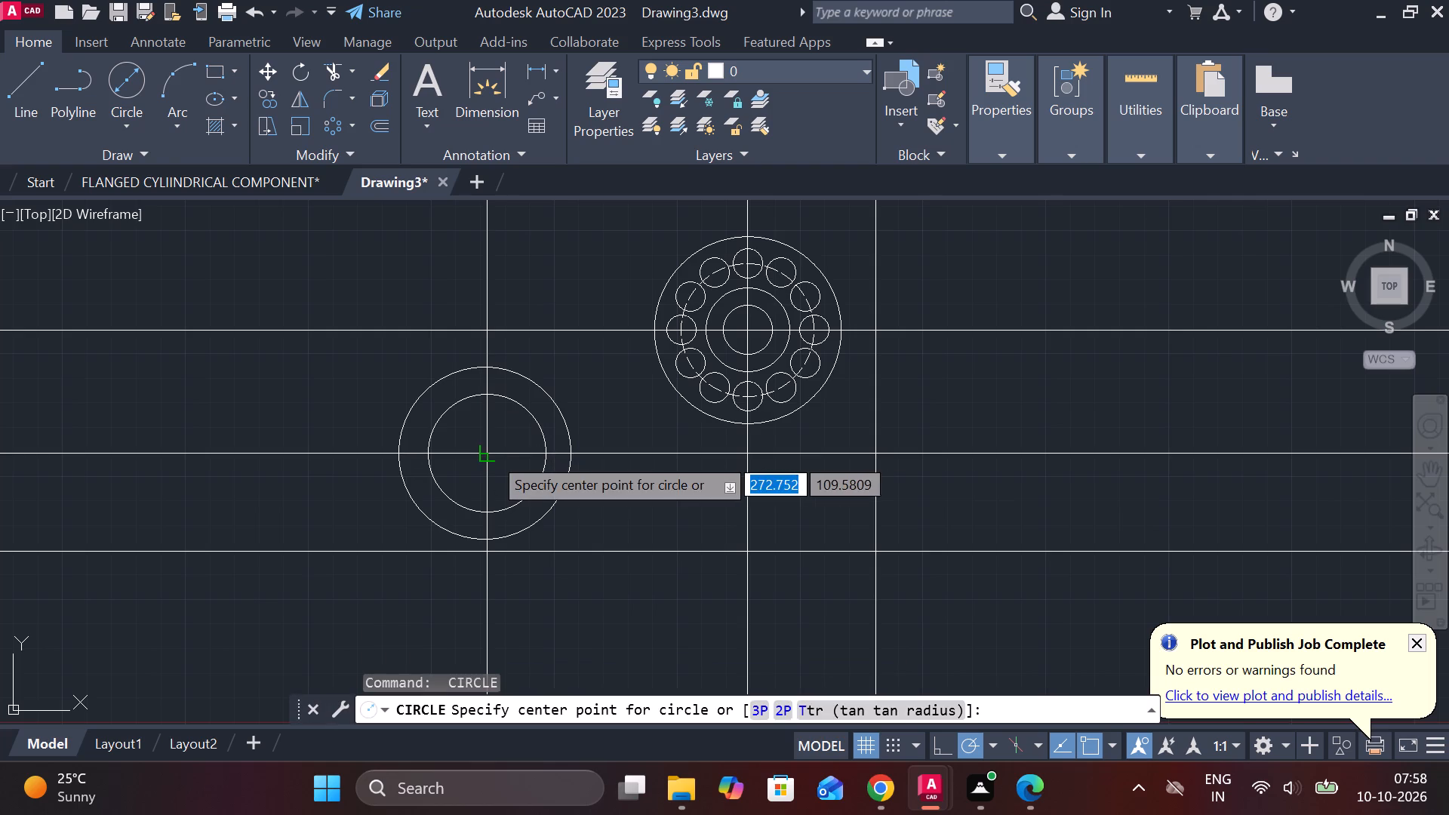
left_click(491, 454)
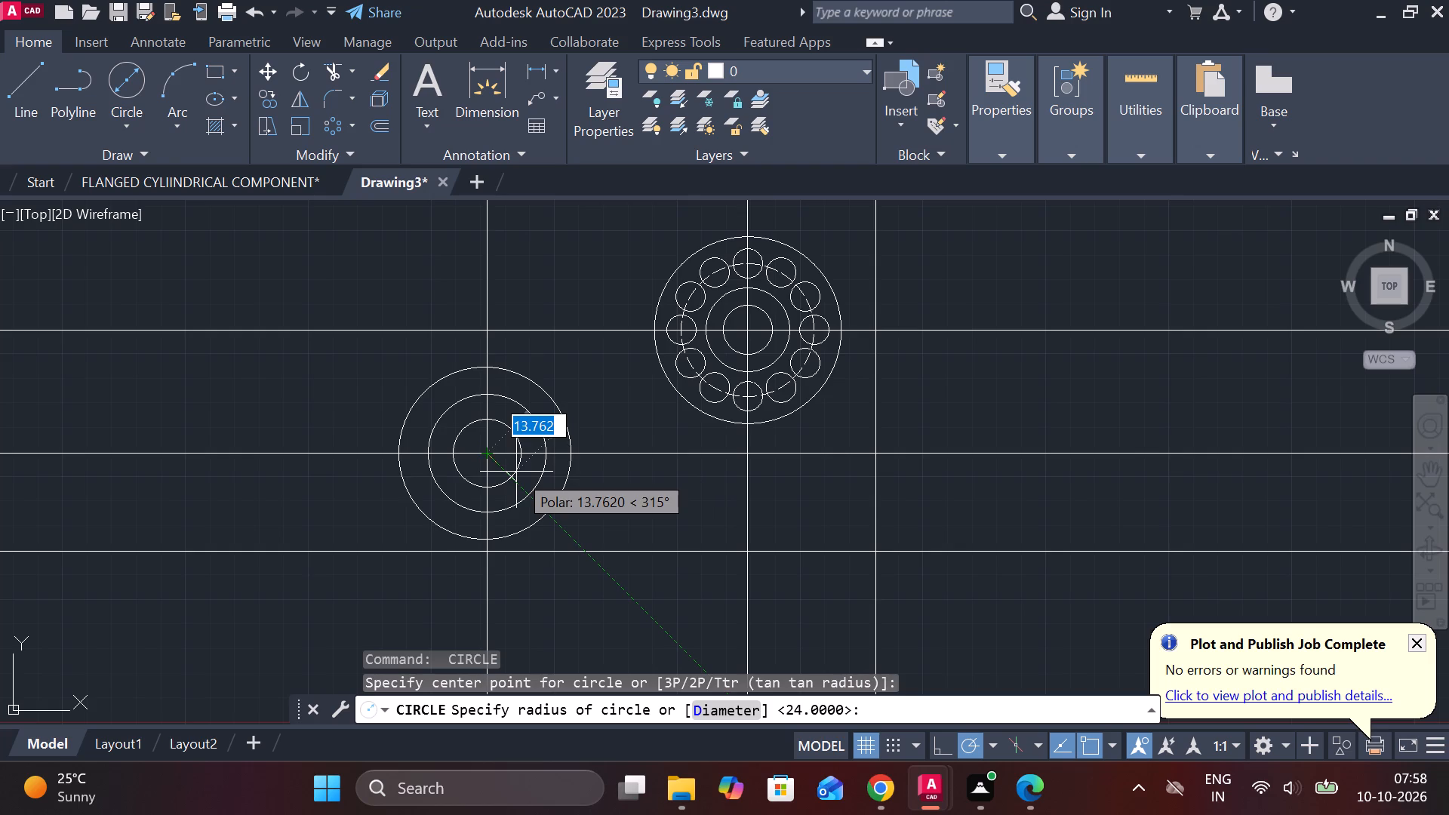
scroll(516, 472, "up", 1)
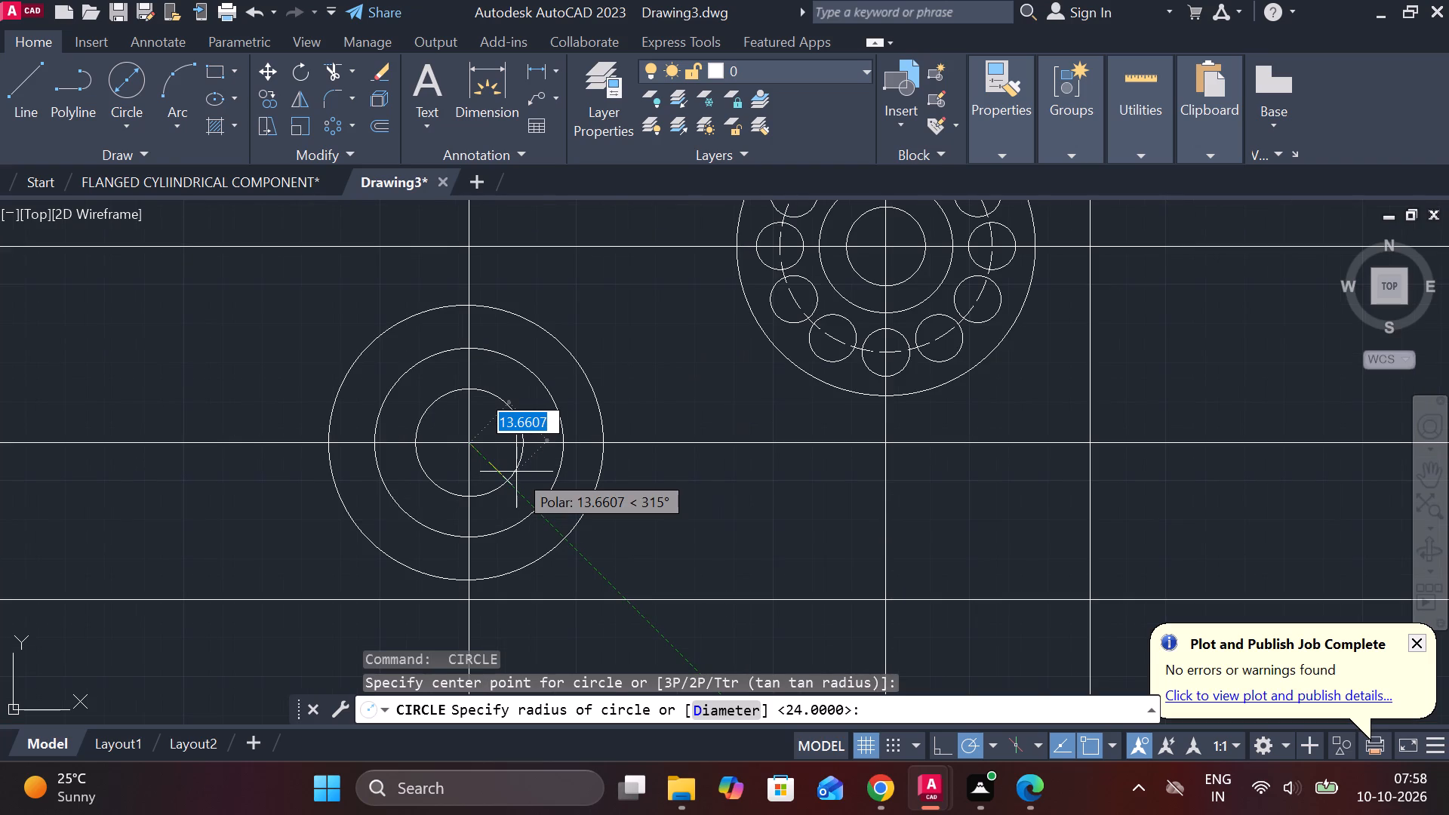
type("15")
key("space")
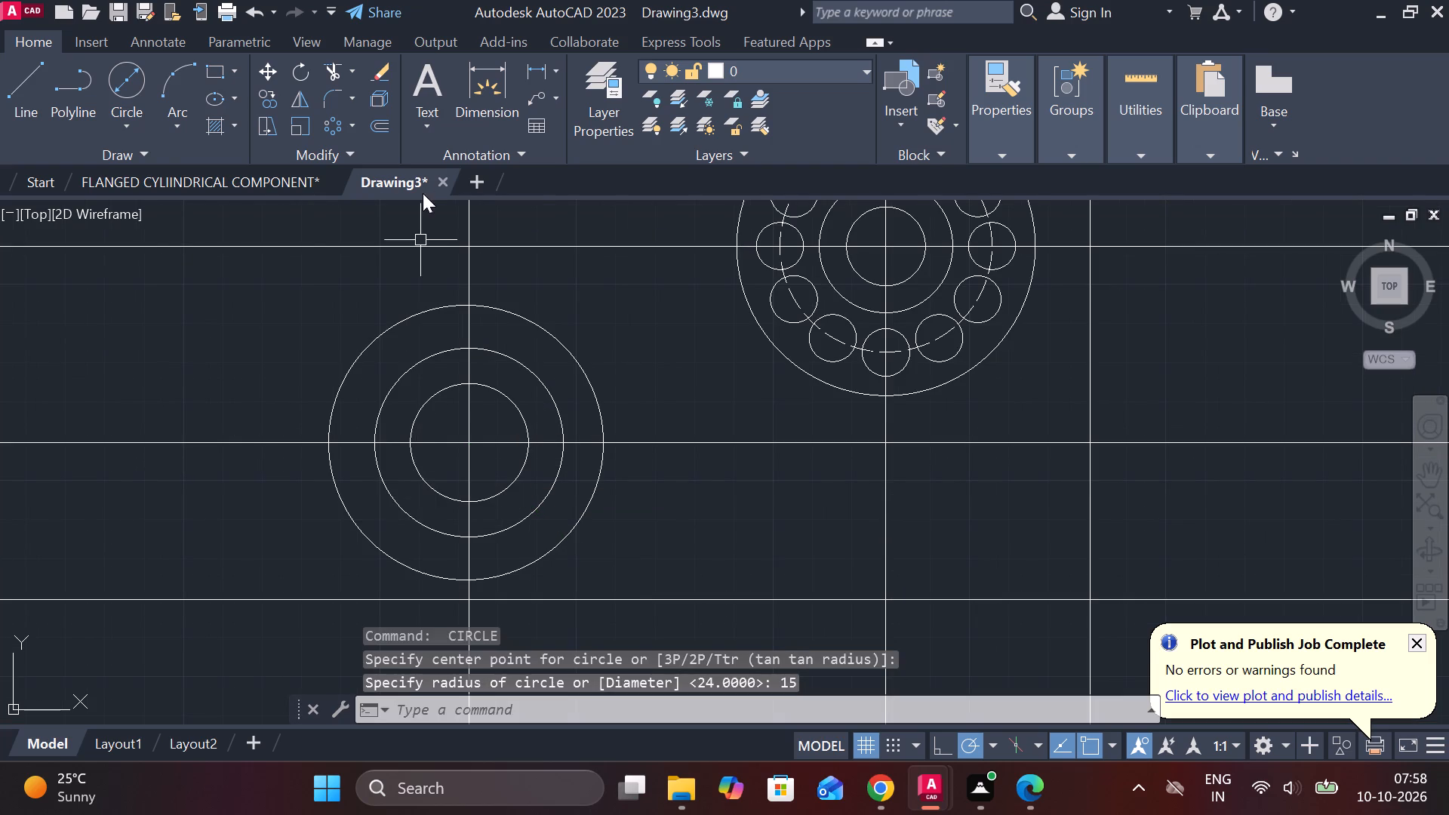
Draw a 10-diameter hole circle where the 24-radius circle meets the vertical construction line at its top.
left_click(137, 90)
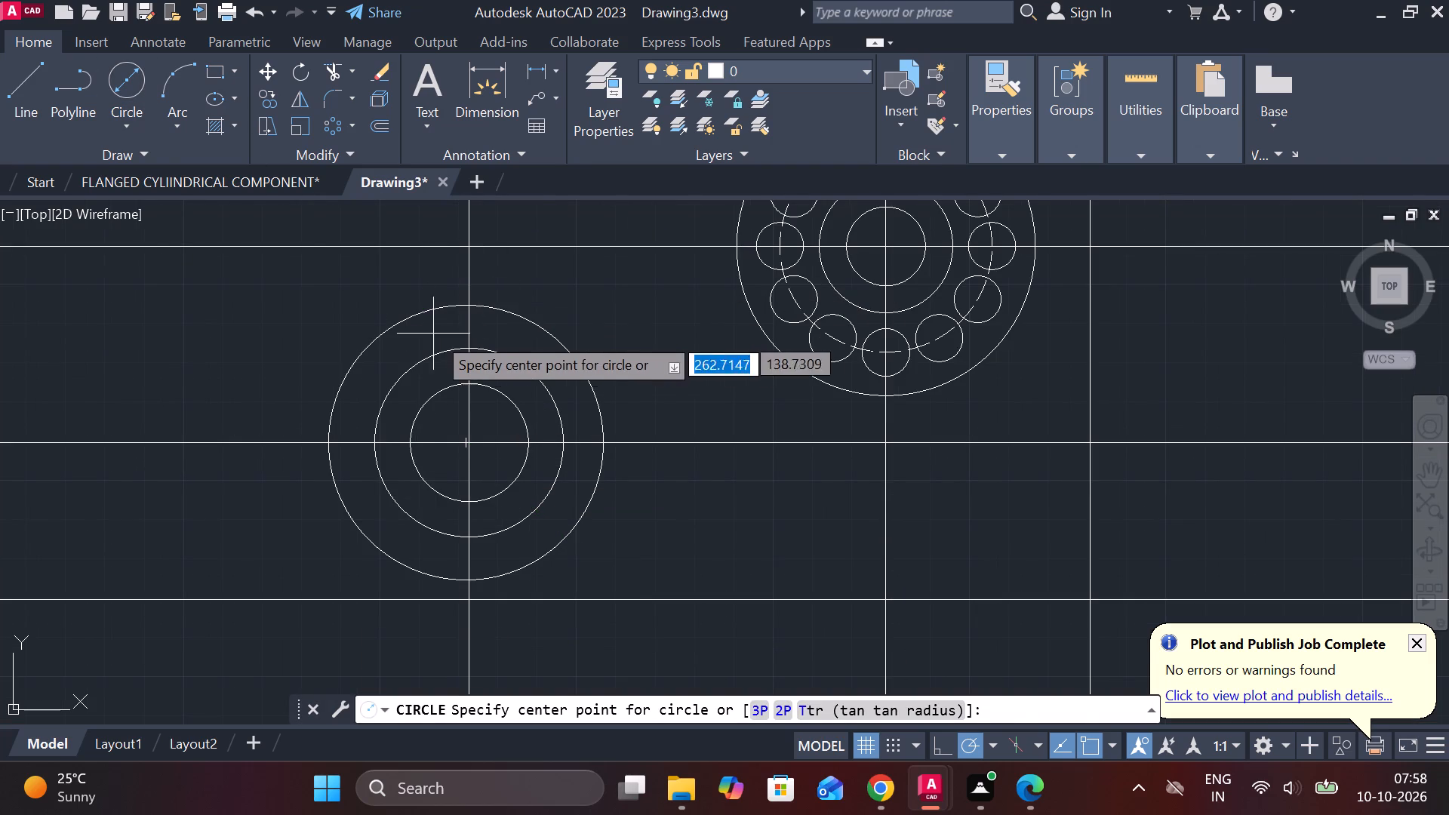
left_click(464, 346)
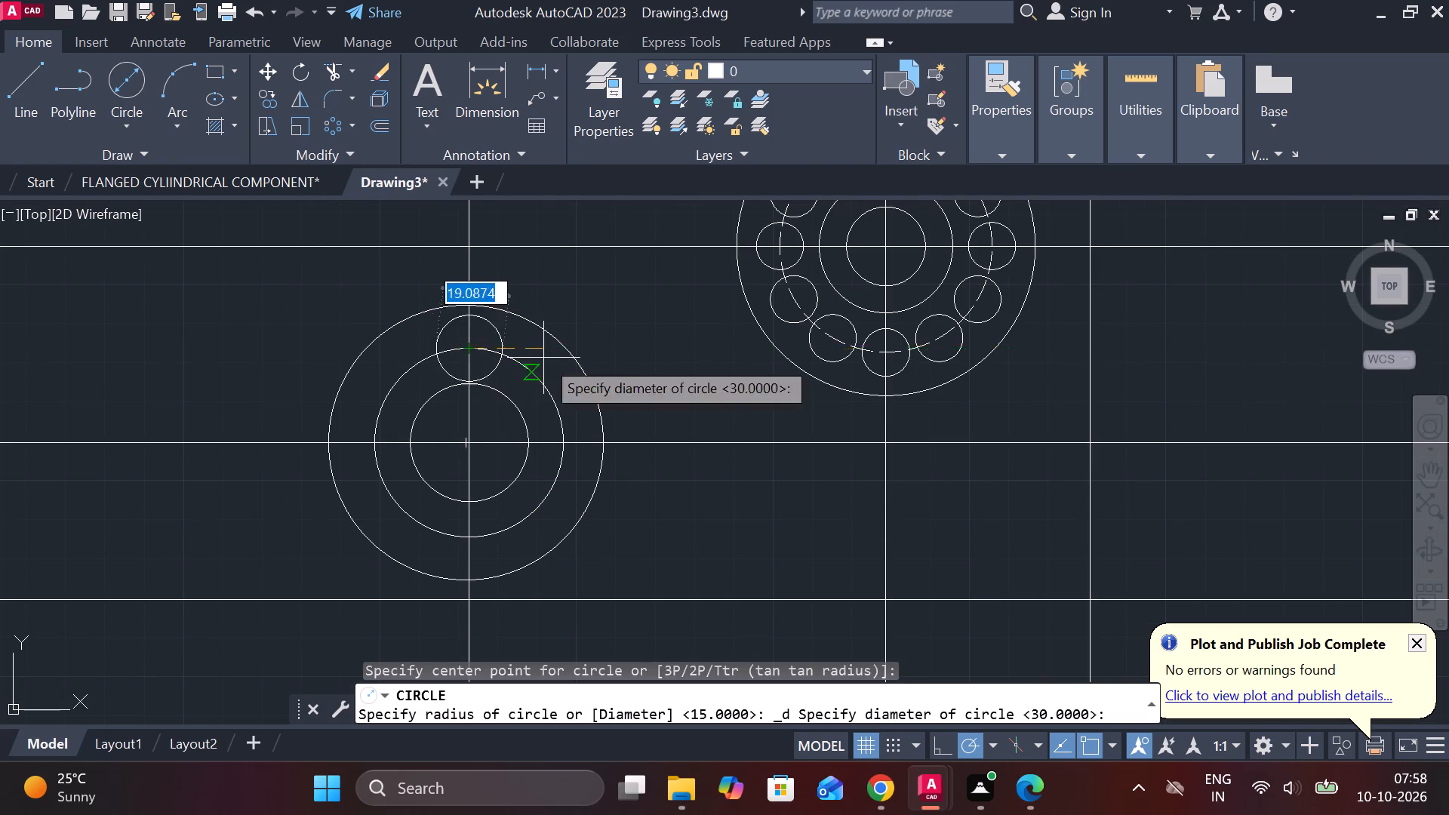
type("D")
key("space")
key("1")
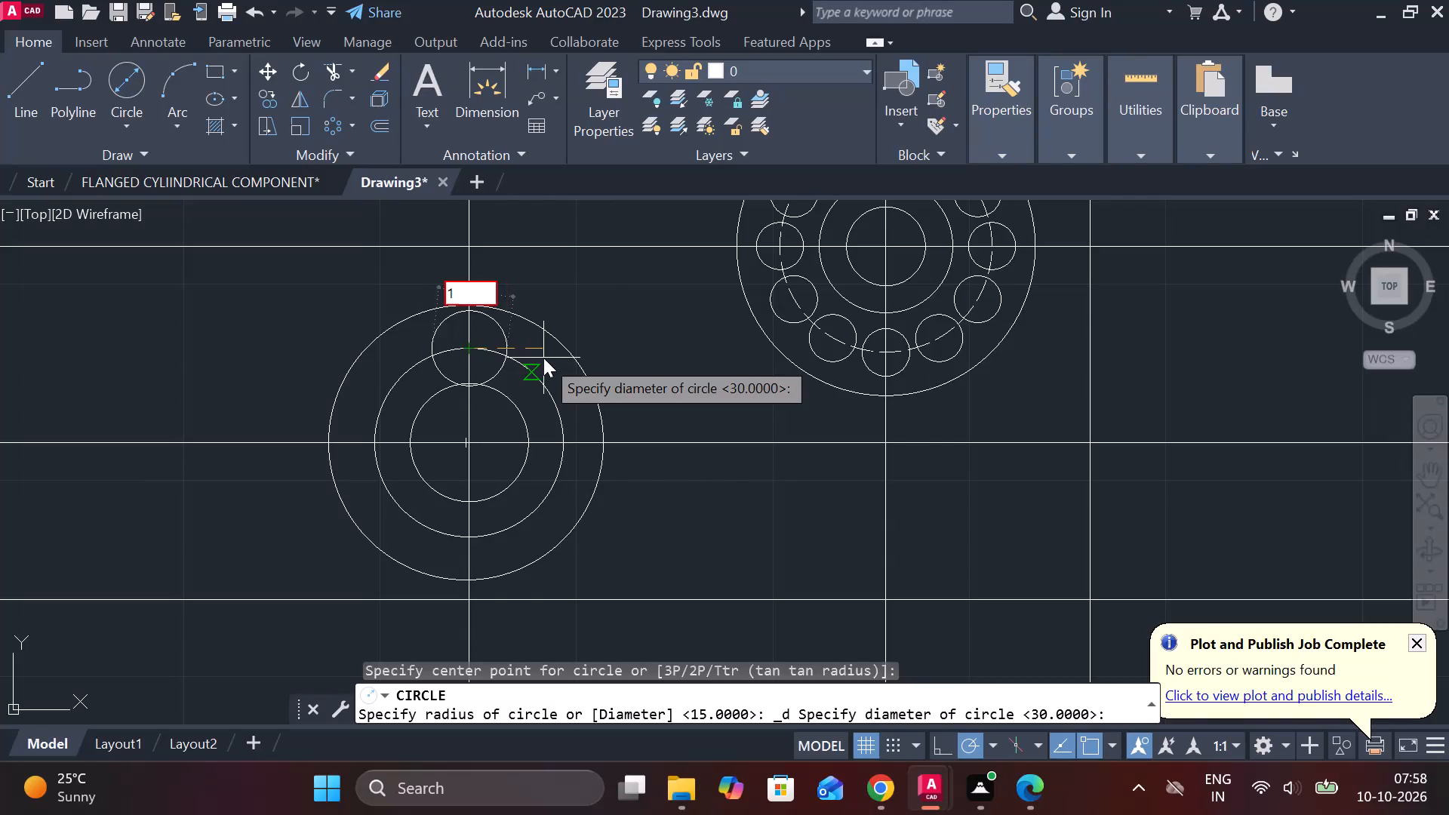
key("0")
key("Return")
Polar array the 10-diameter hole around the common centre of the new circles with 10 items over 360 degrees.
left_click(492, 333)
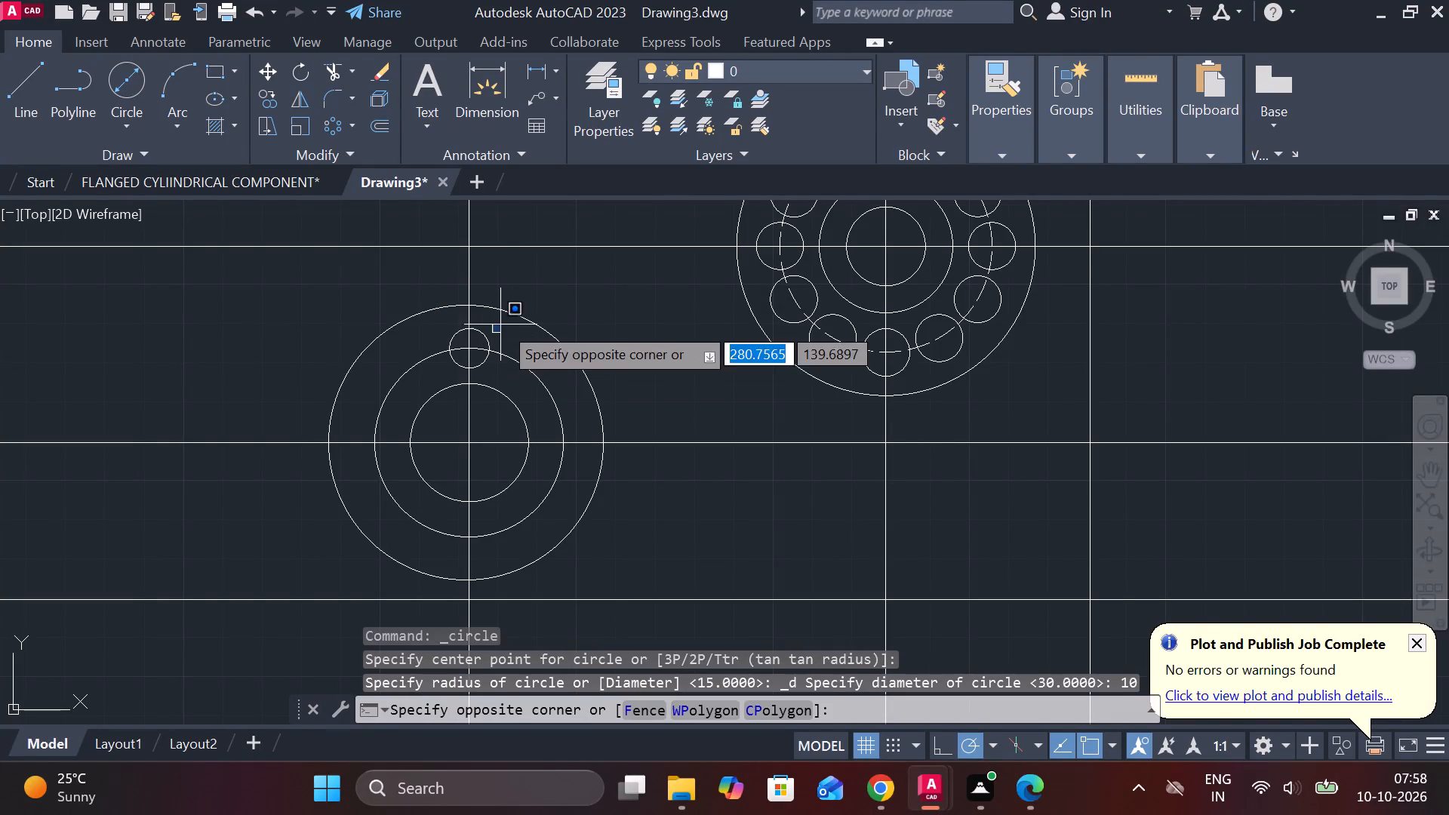
left_click(502, 321)
left_click(480, 334)
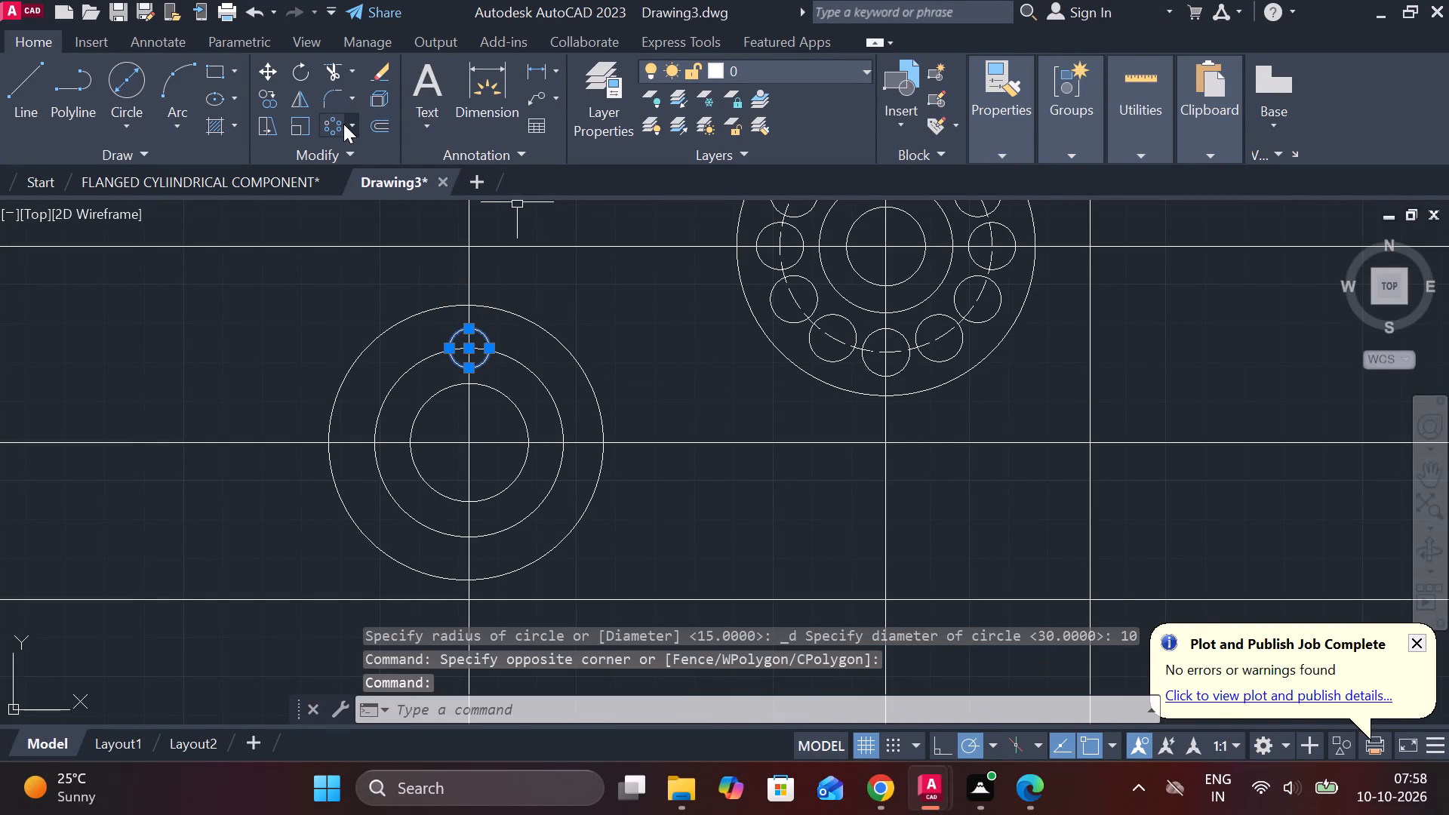
left_click(340, 124)
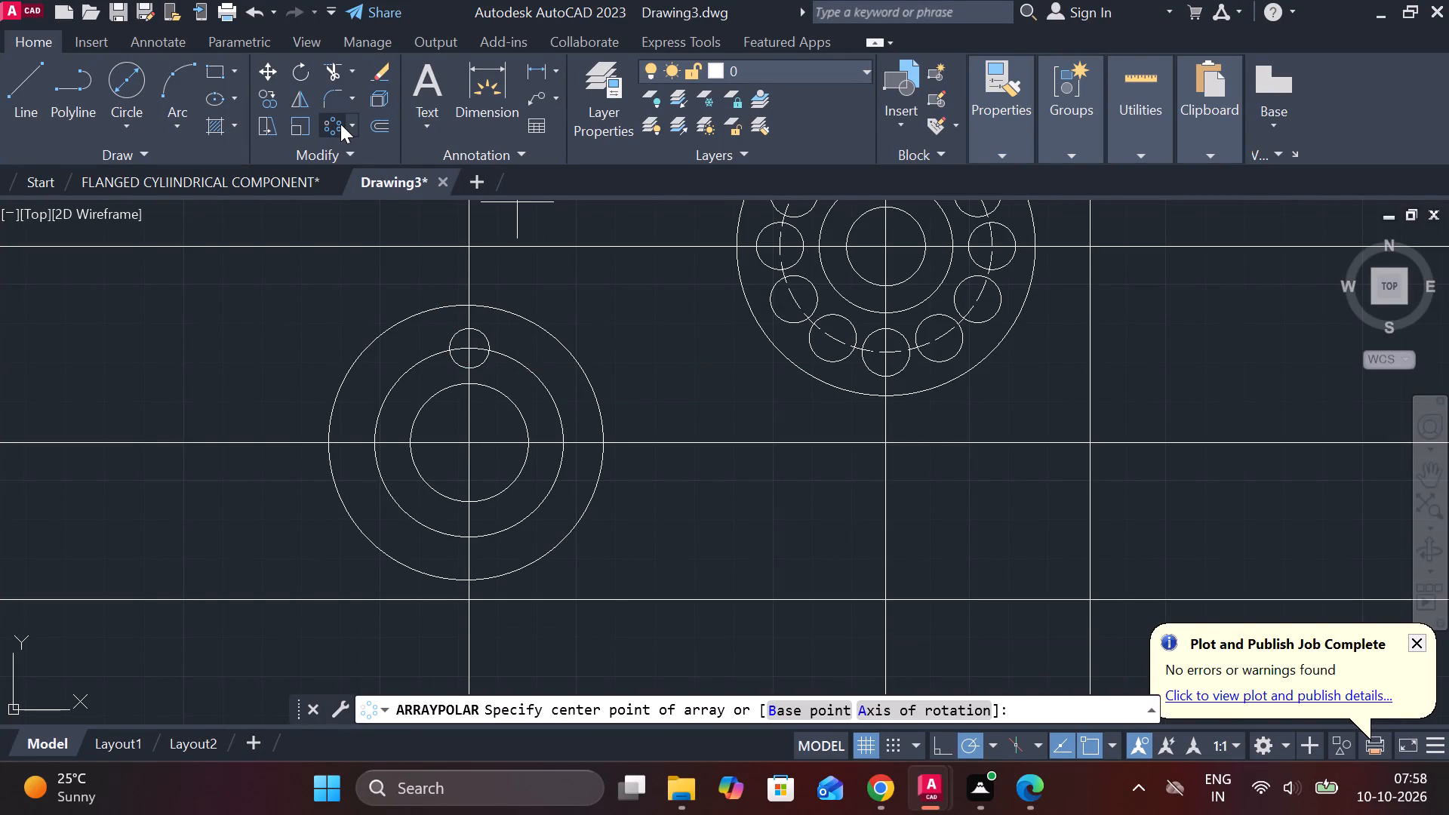
left_click(474, 443)
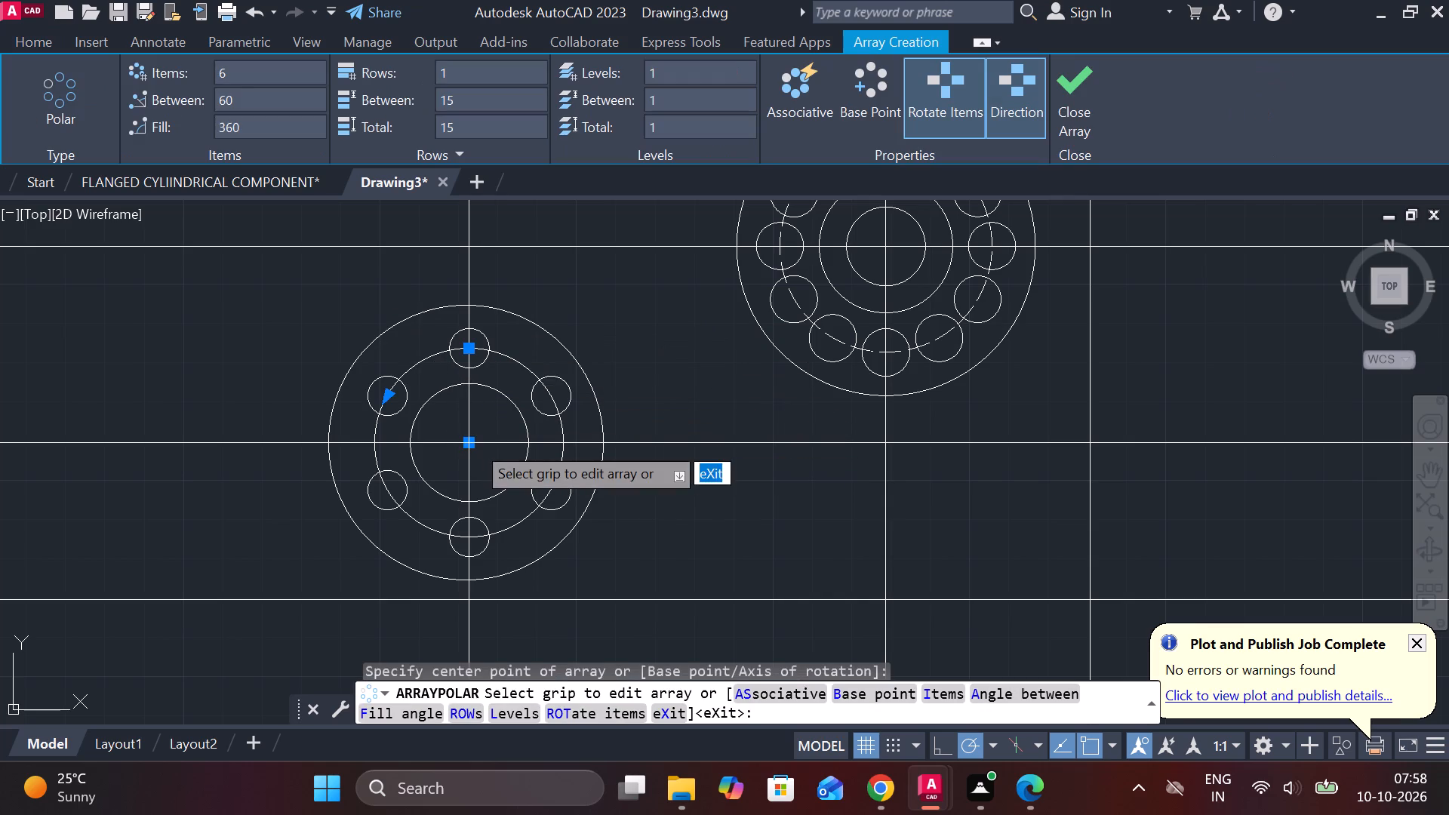
left_click_drag(258, 85, 237, 85)
left_click(240, 75)
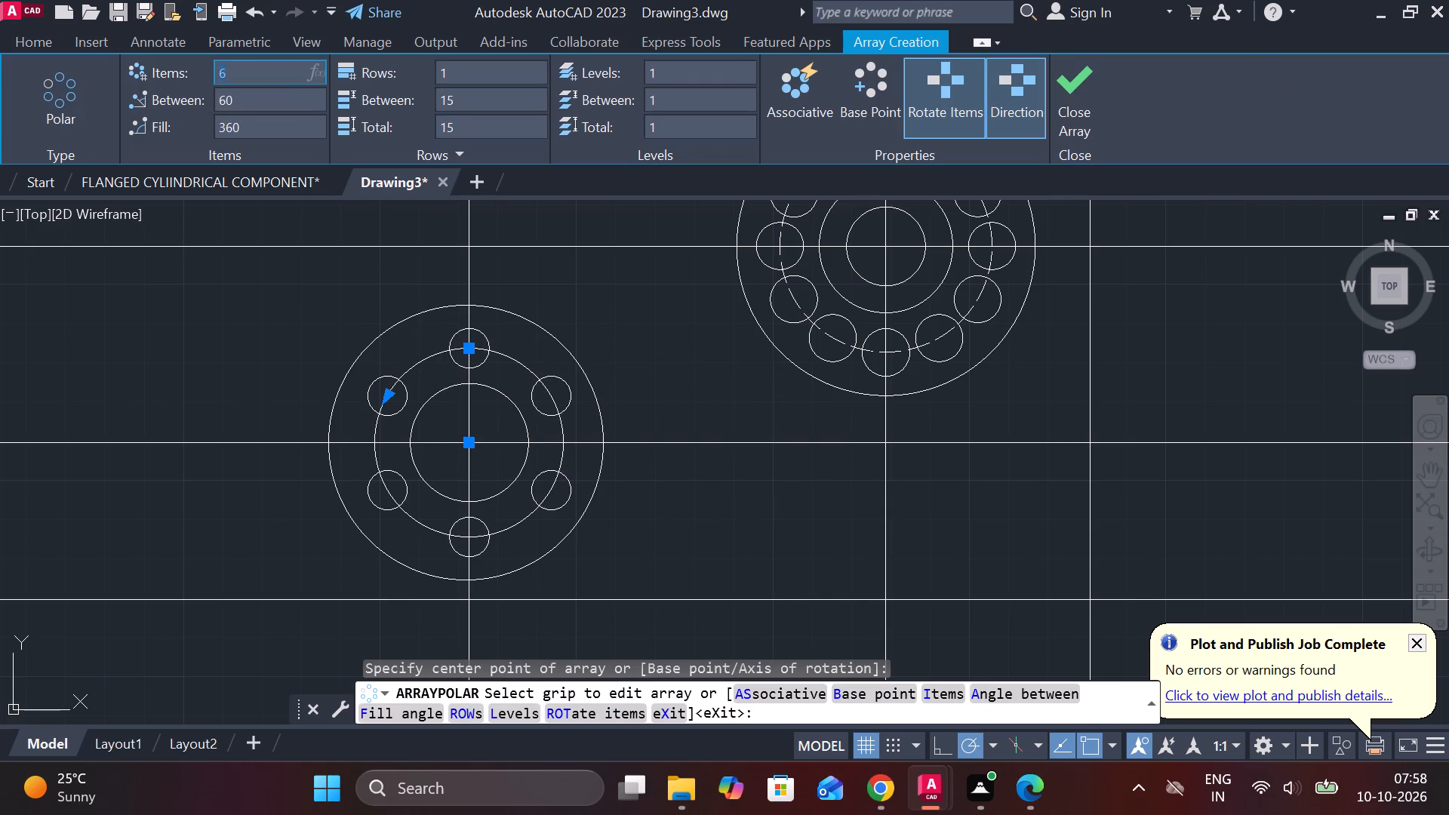
key("8")
key("Return")
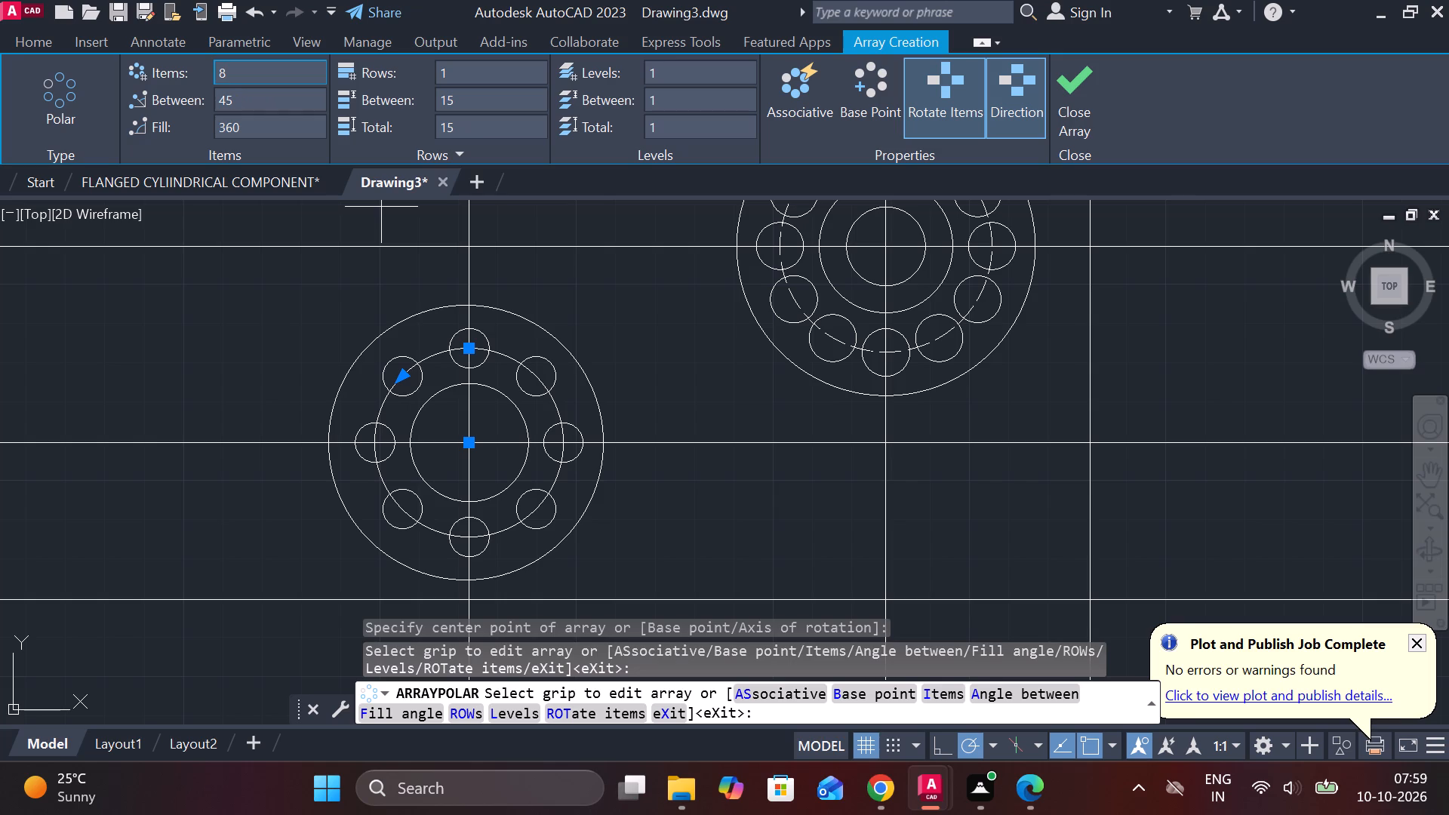
left_click(251, 75)
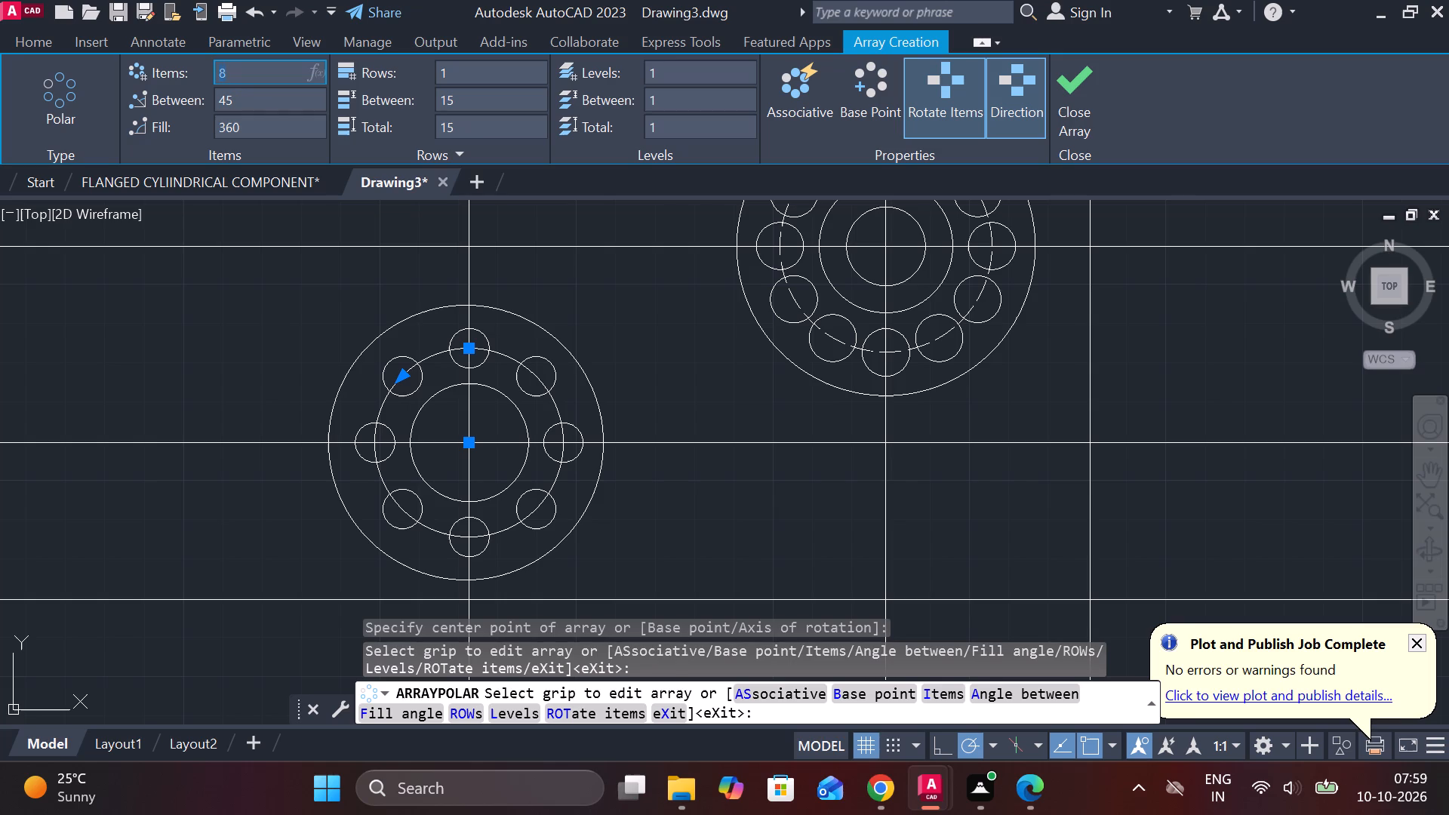
type("10")
key("Return")
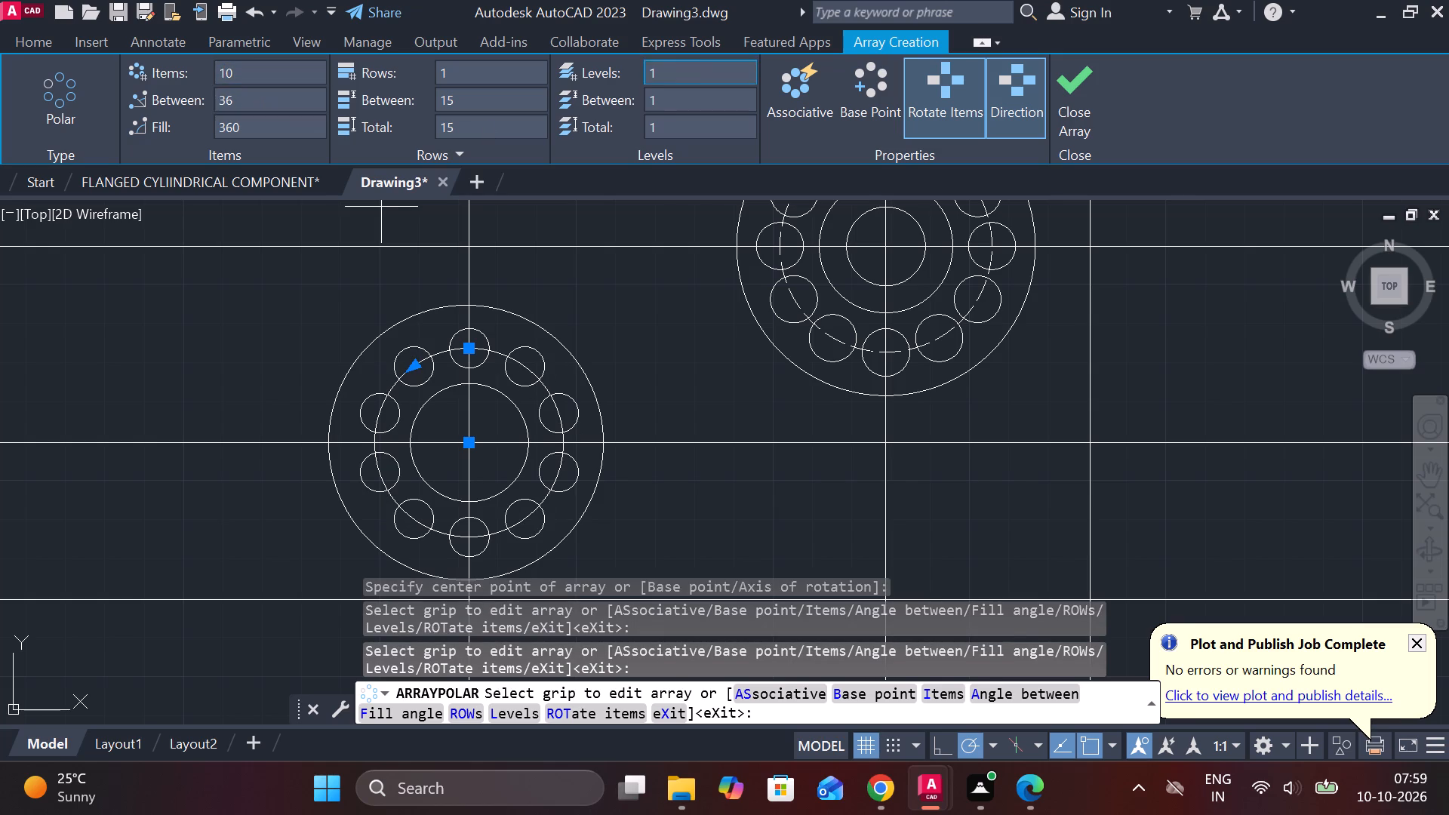
left_click(1054, 102)
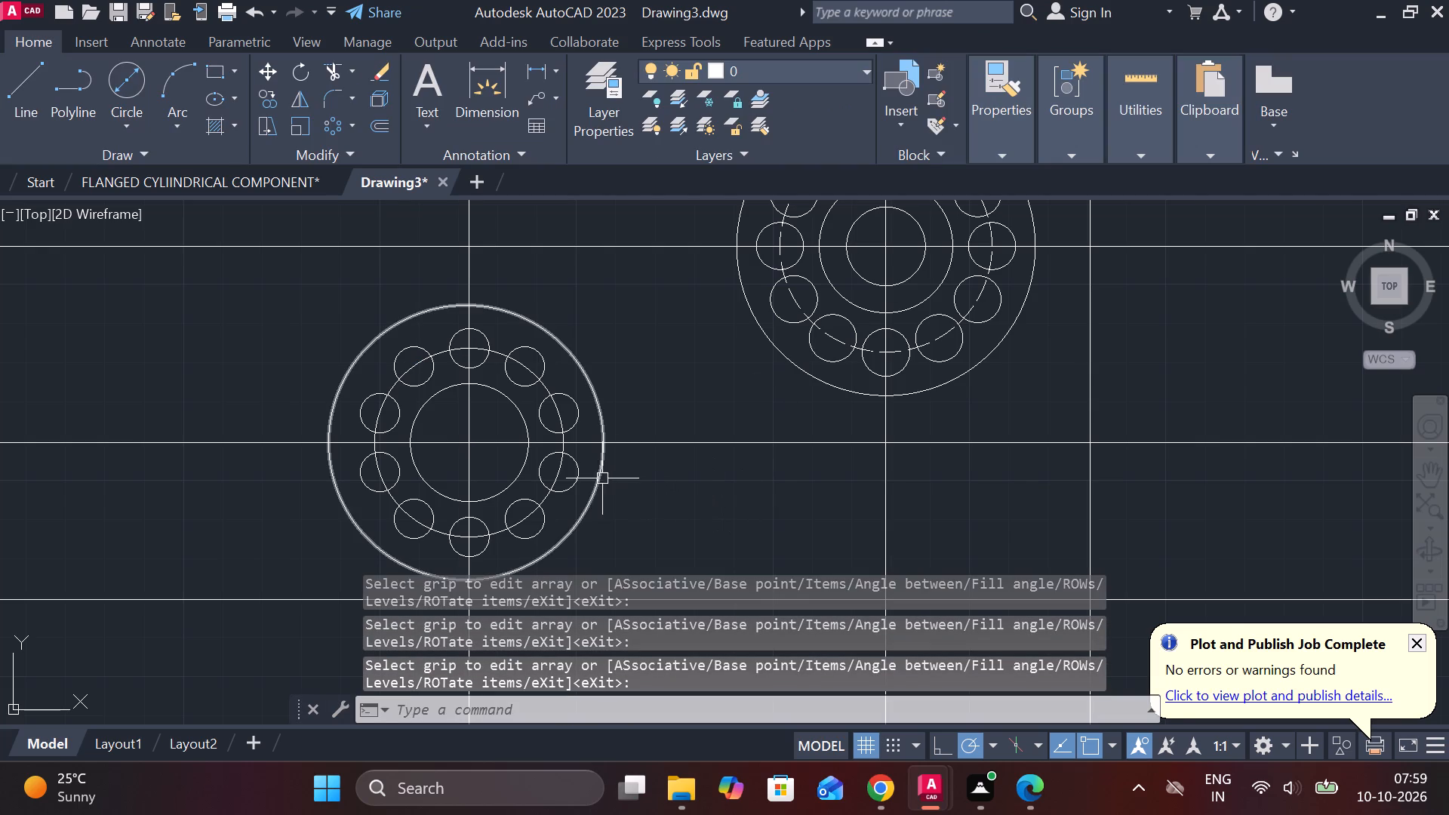
Erase the five arrayed hole circles below the horizontal construction line on the 35-radius flange, keeping the upper five.
left_click(569, 463)
left_click(535, 528)
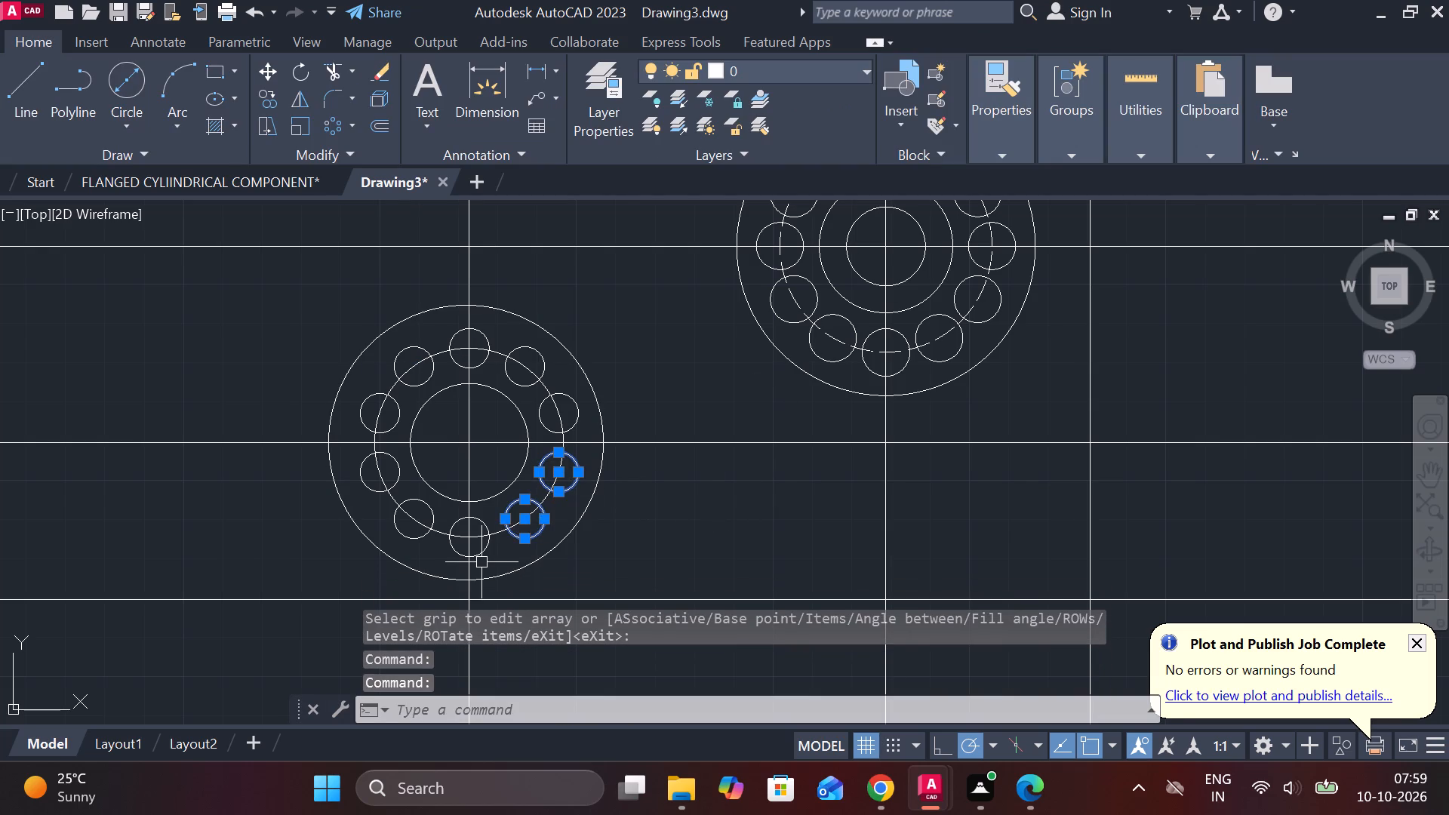
left_click(477, 552)
left_click(409, 529)
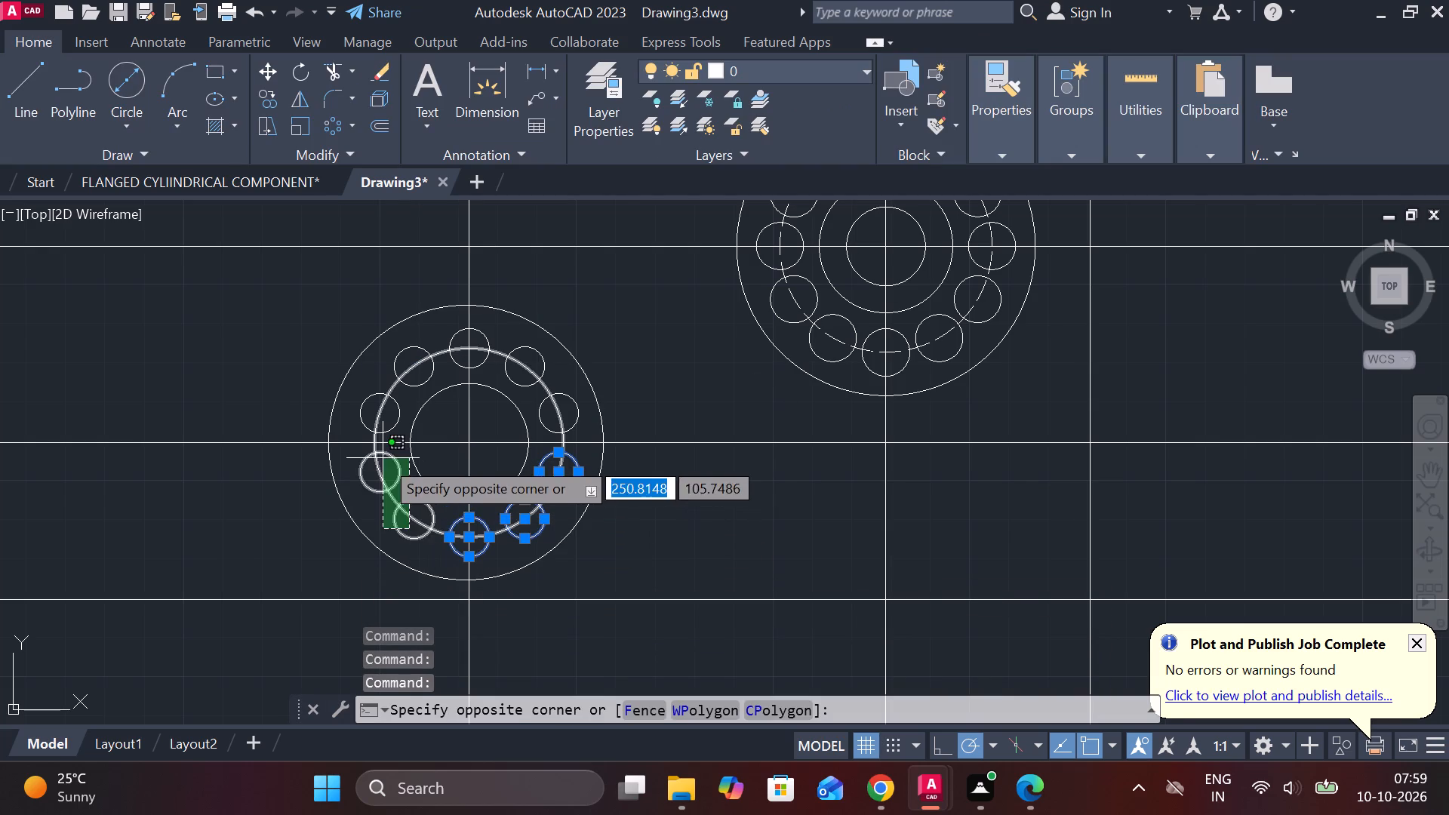
left_click(410, 528)
left_click(404, 509)
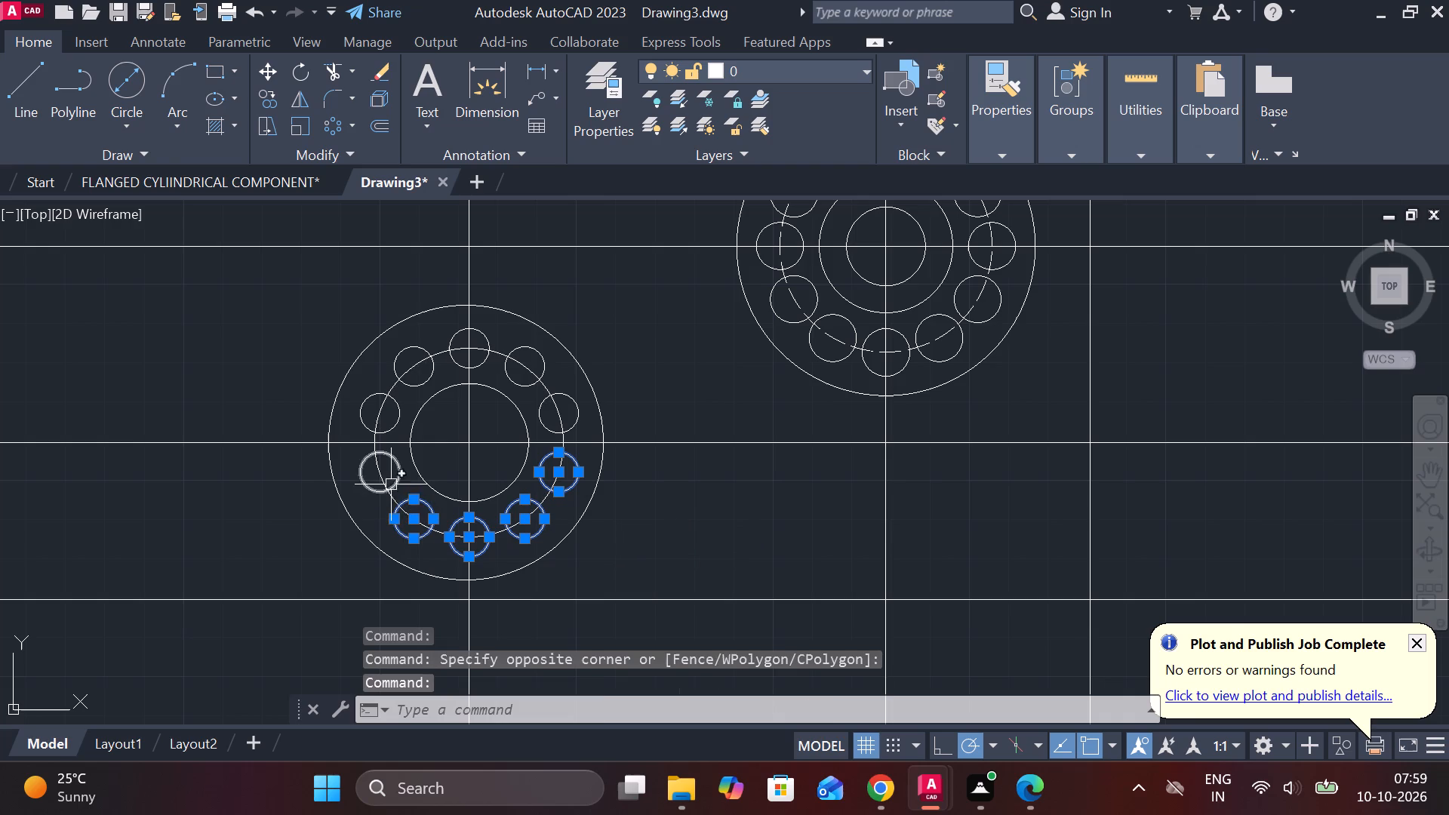
left_click(391, 484)
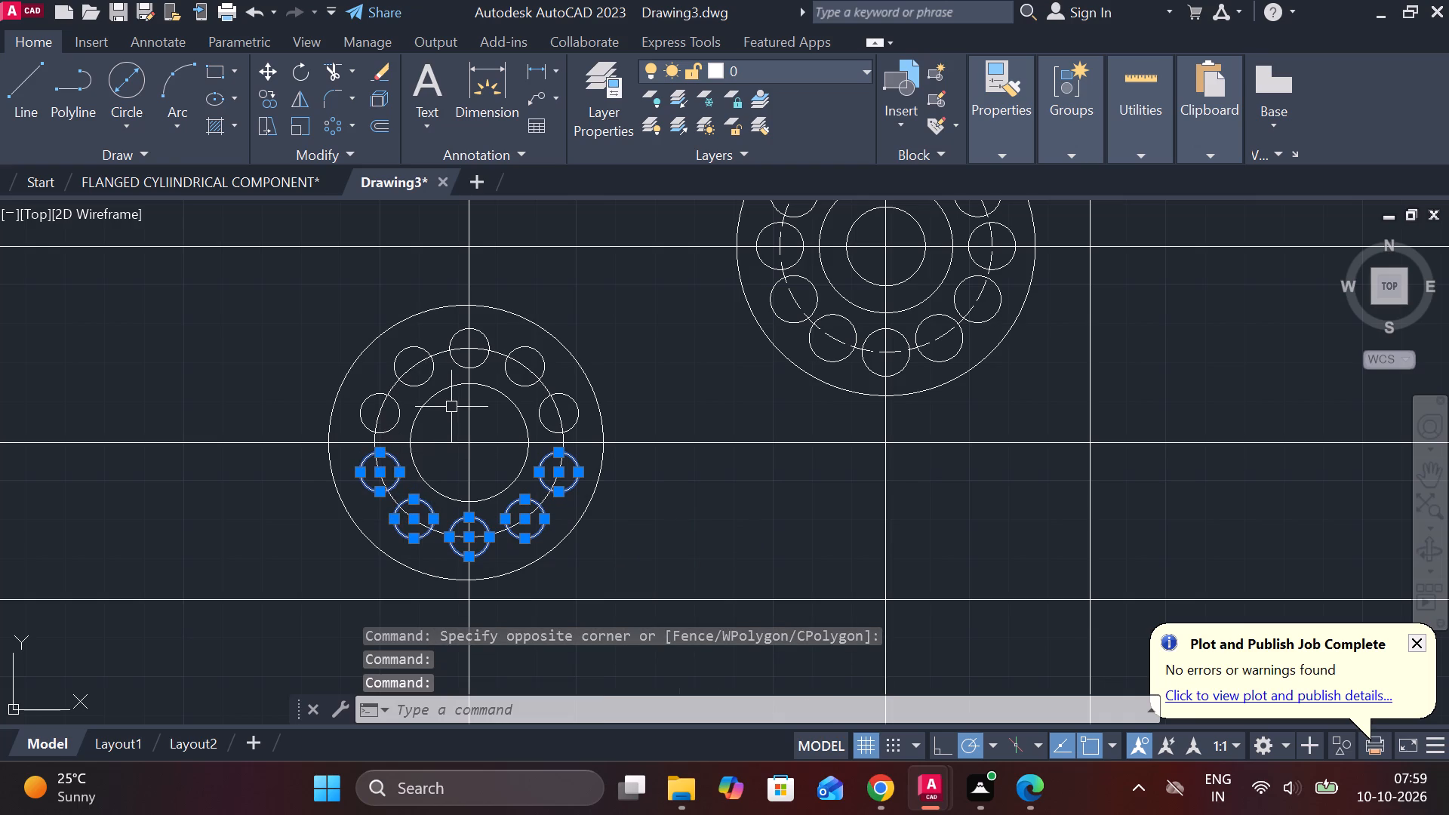
type("E")
key("space")
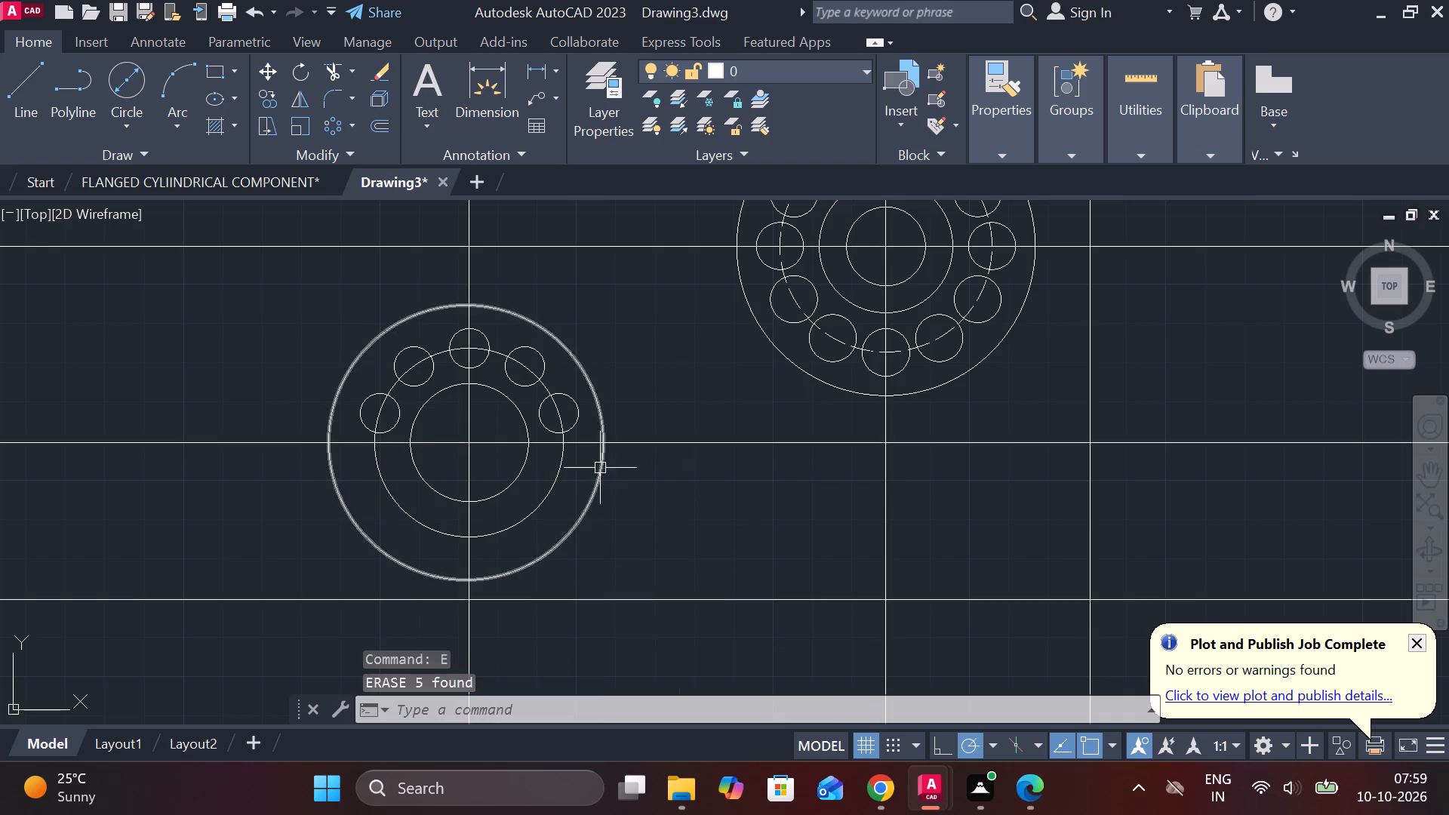
Change the linetype of the flange's 24-radius circle to the dashed linetype.
left_click(553, 481)
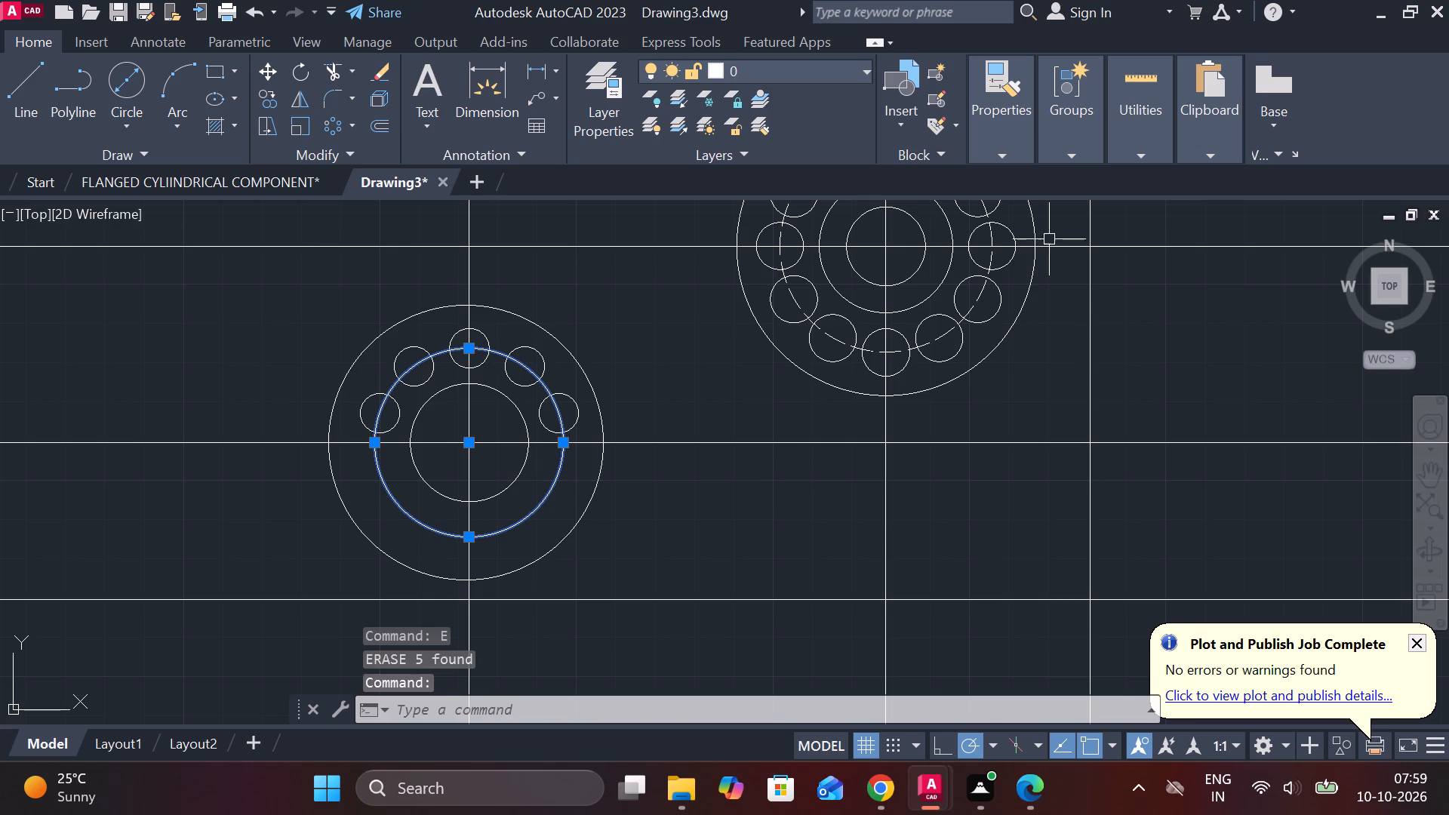
left_click(1000, 159)
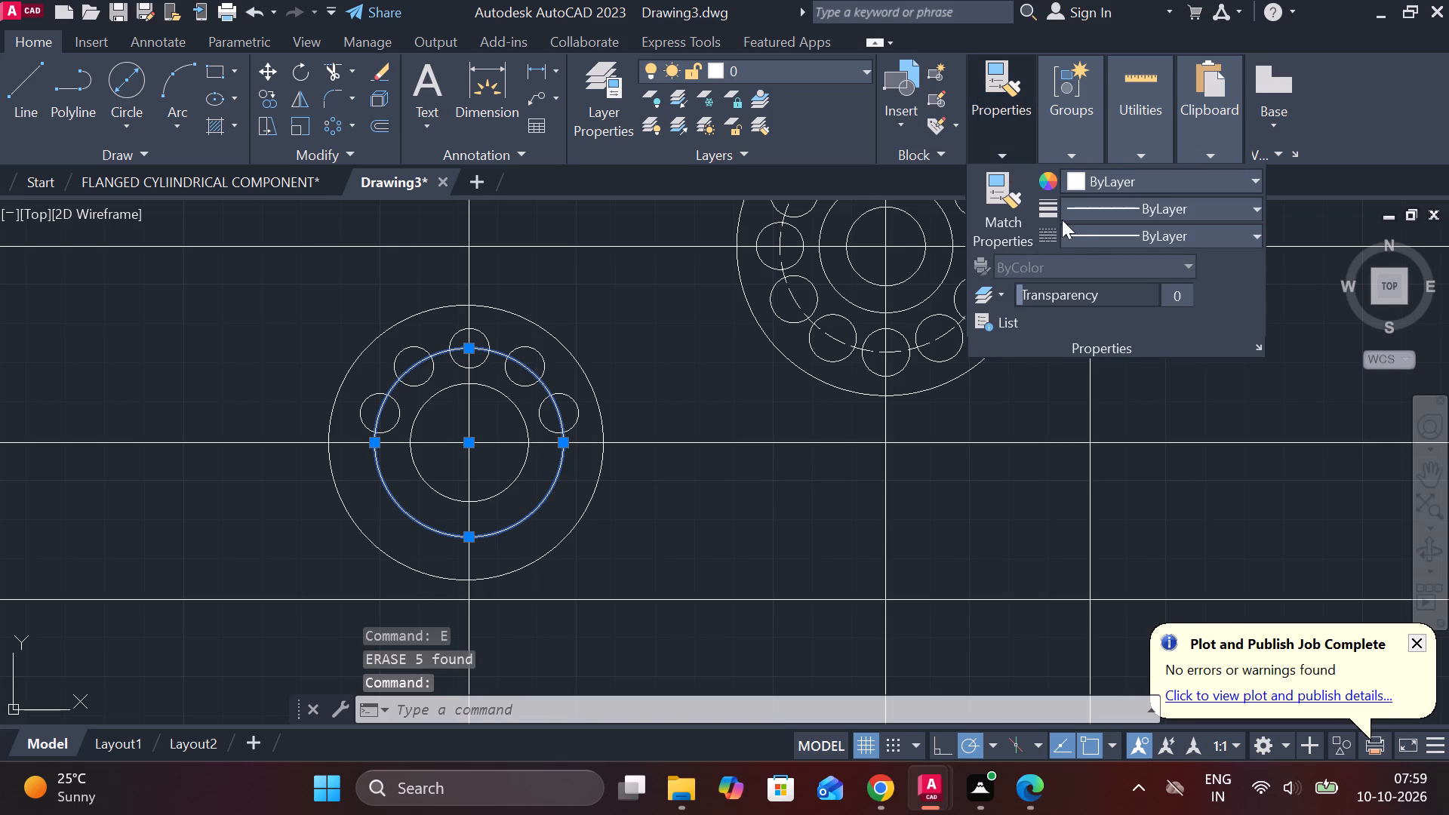
left_click(1088, 233)
left_click(1091, 315)
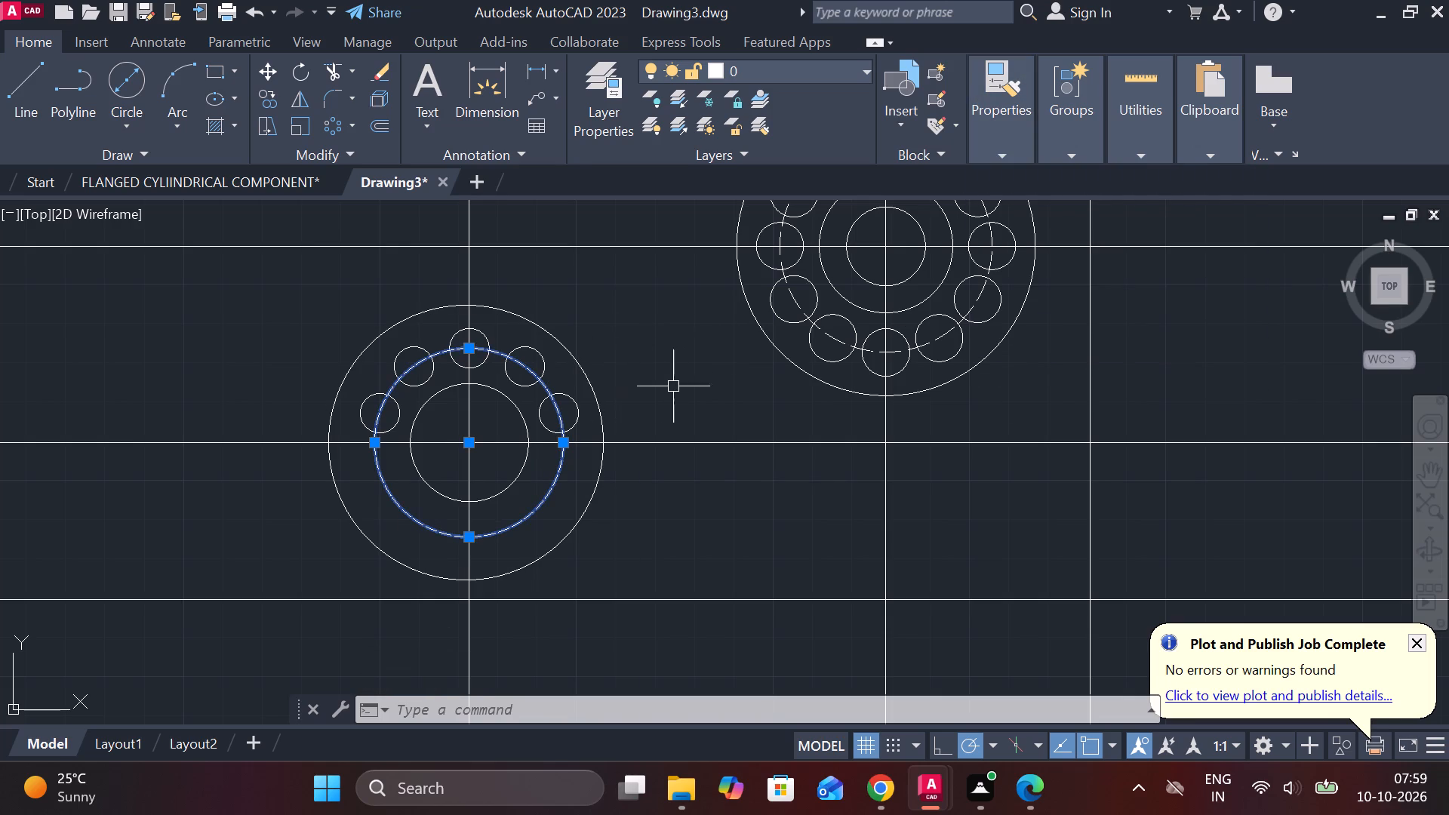
Draw a vertical line from the 35-radius circle's right quadrant down past the lowest horizontal construction line.
scroll(674, 387, "down", 2)
scroll(686, 420, "up", 1)
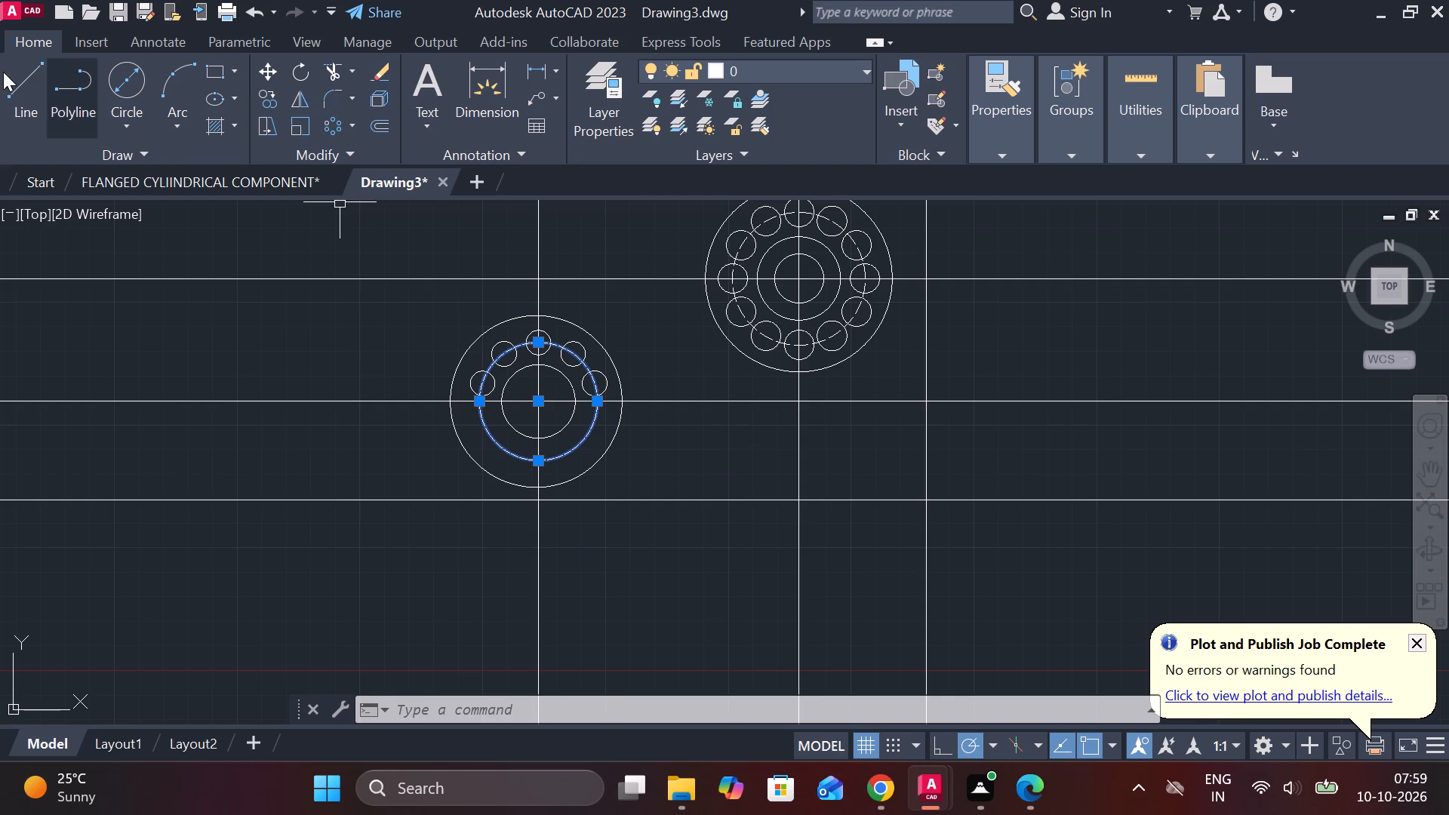
left_click(25, 92)
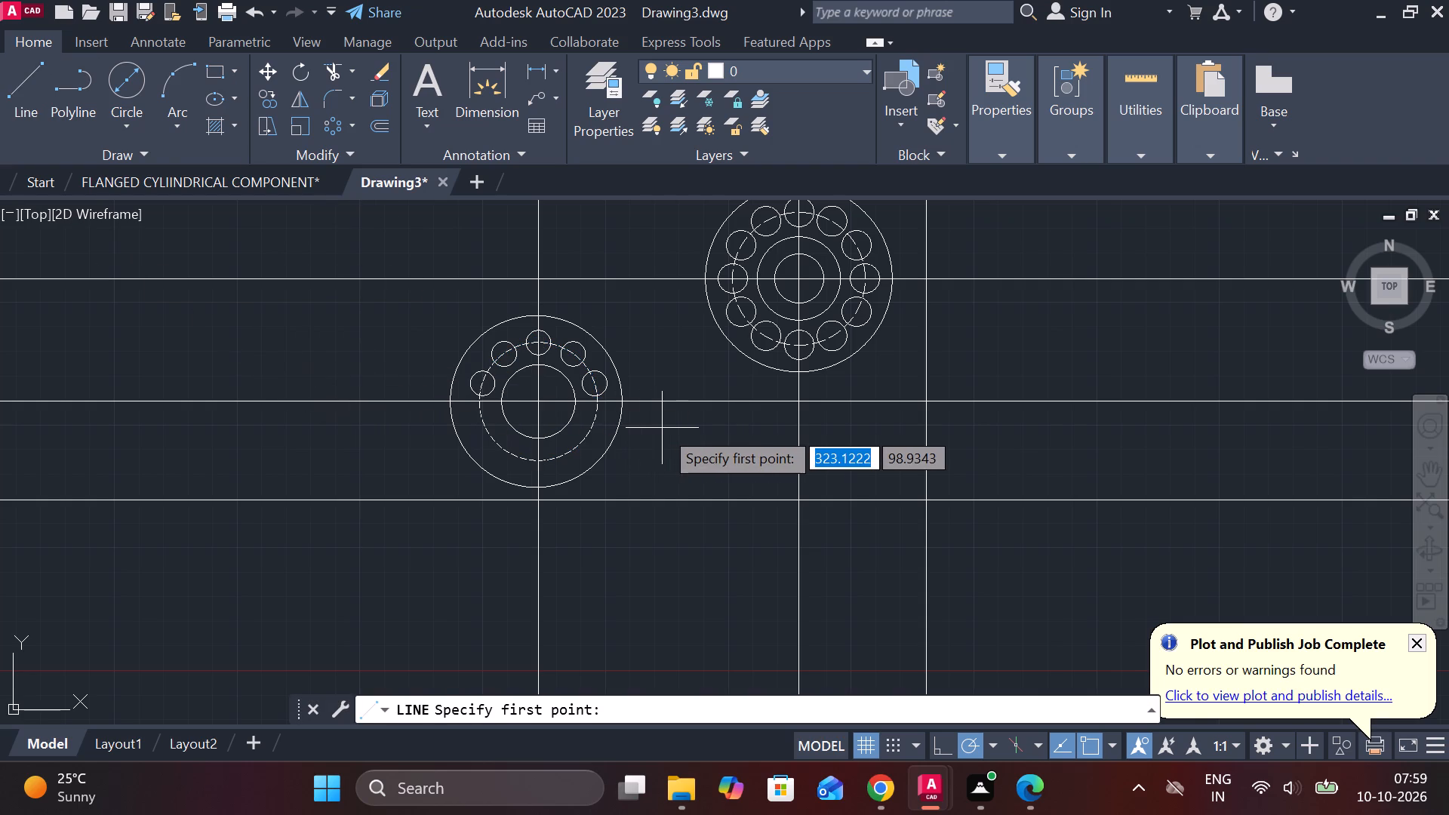
left_click(623, 405)
left_click(639, 567)
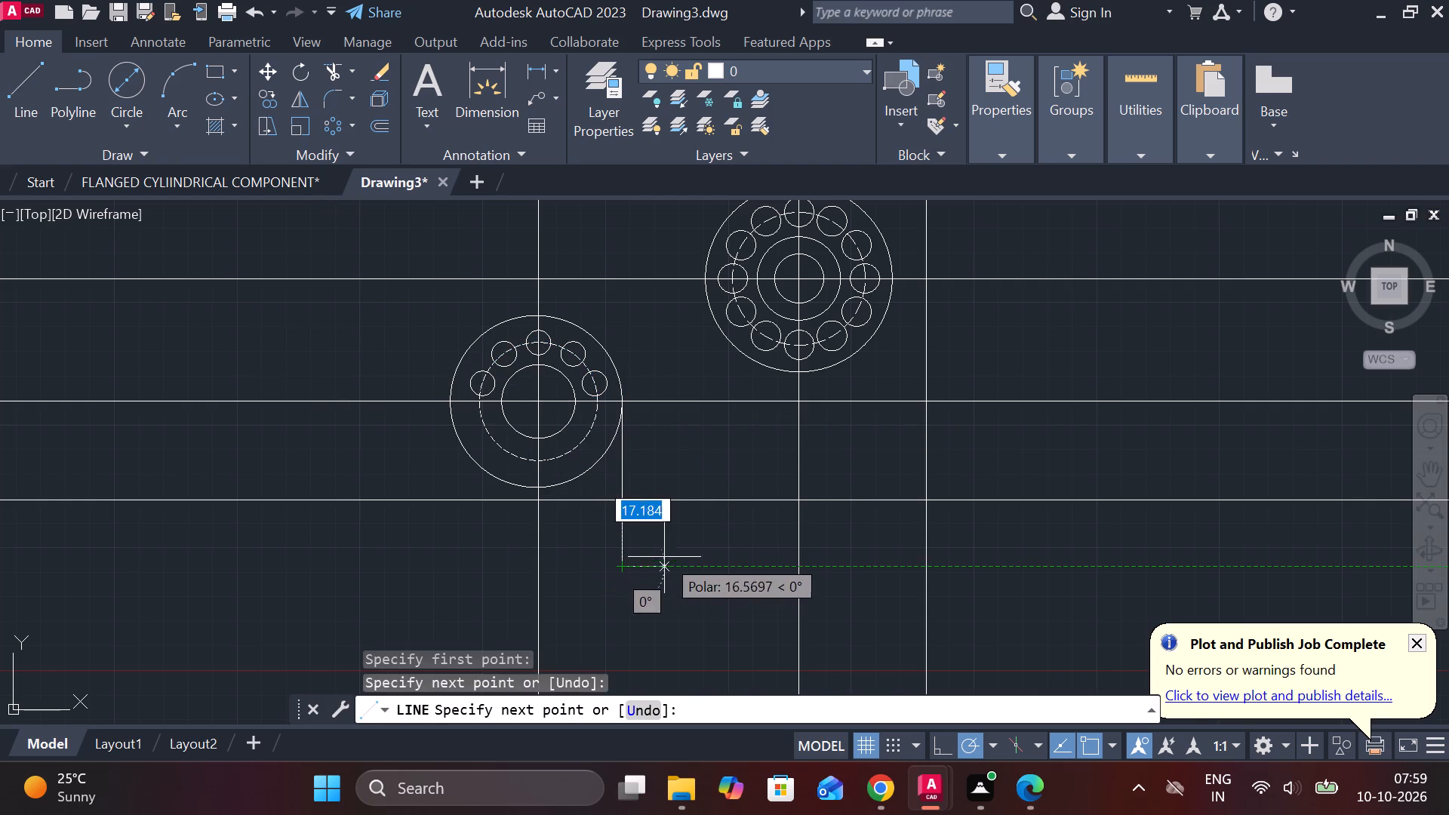
right_click(695, 555)
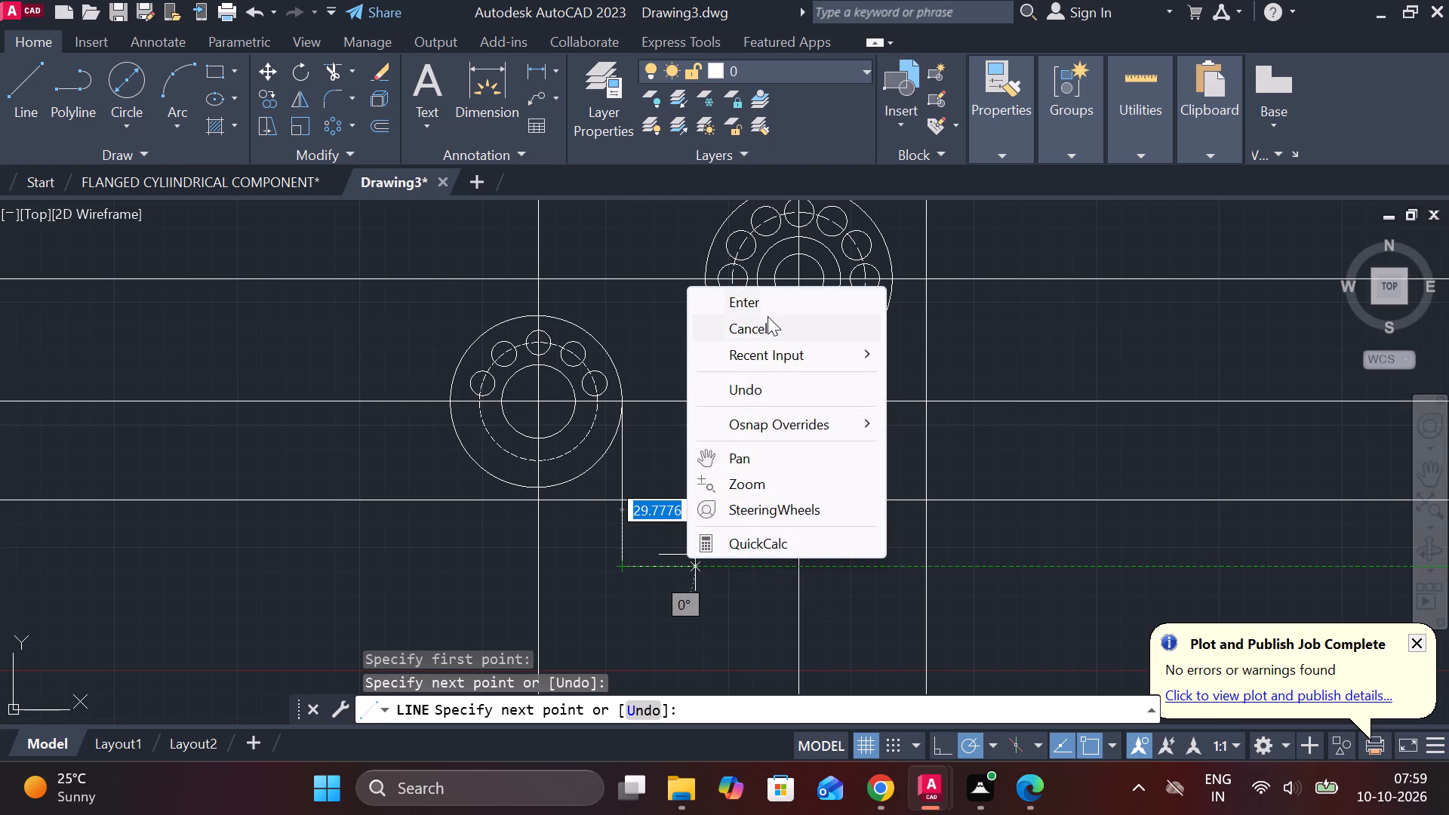
left_click(768, 316)
Draw a matching vertical line down from the 35-radius circle's left quadrant, ending level with the line on its right side.
right_click(358, 349)
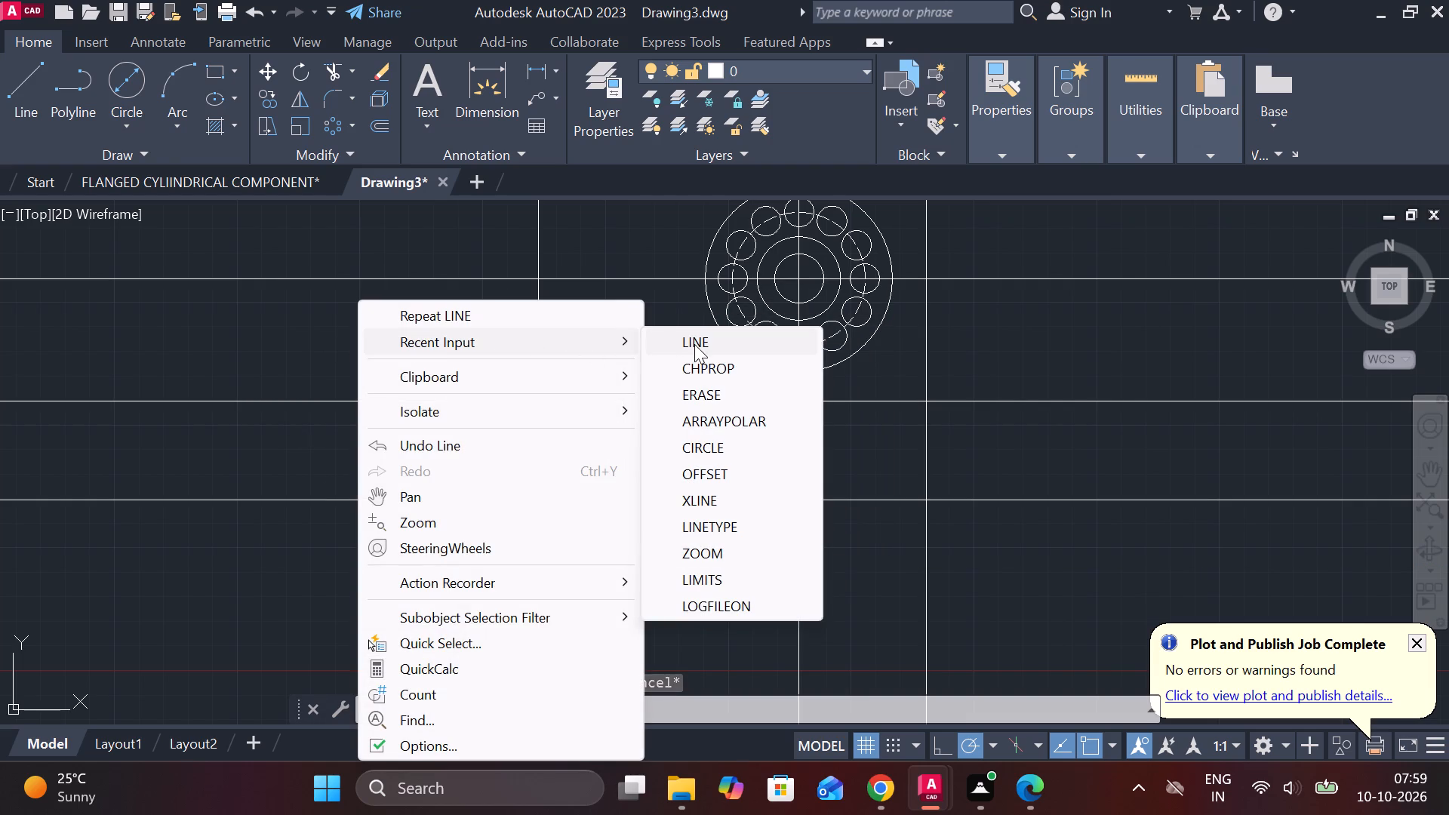
left_click(694, 344)
left_click(458, 407)
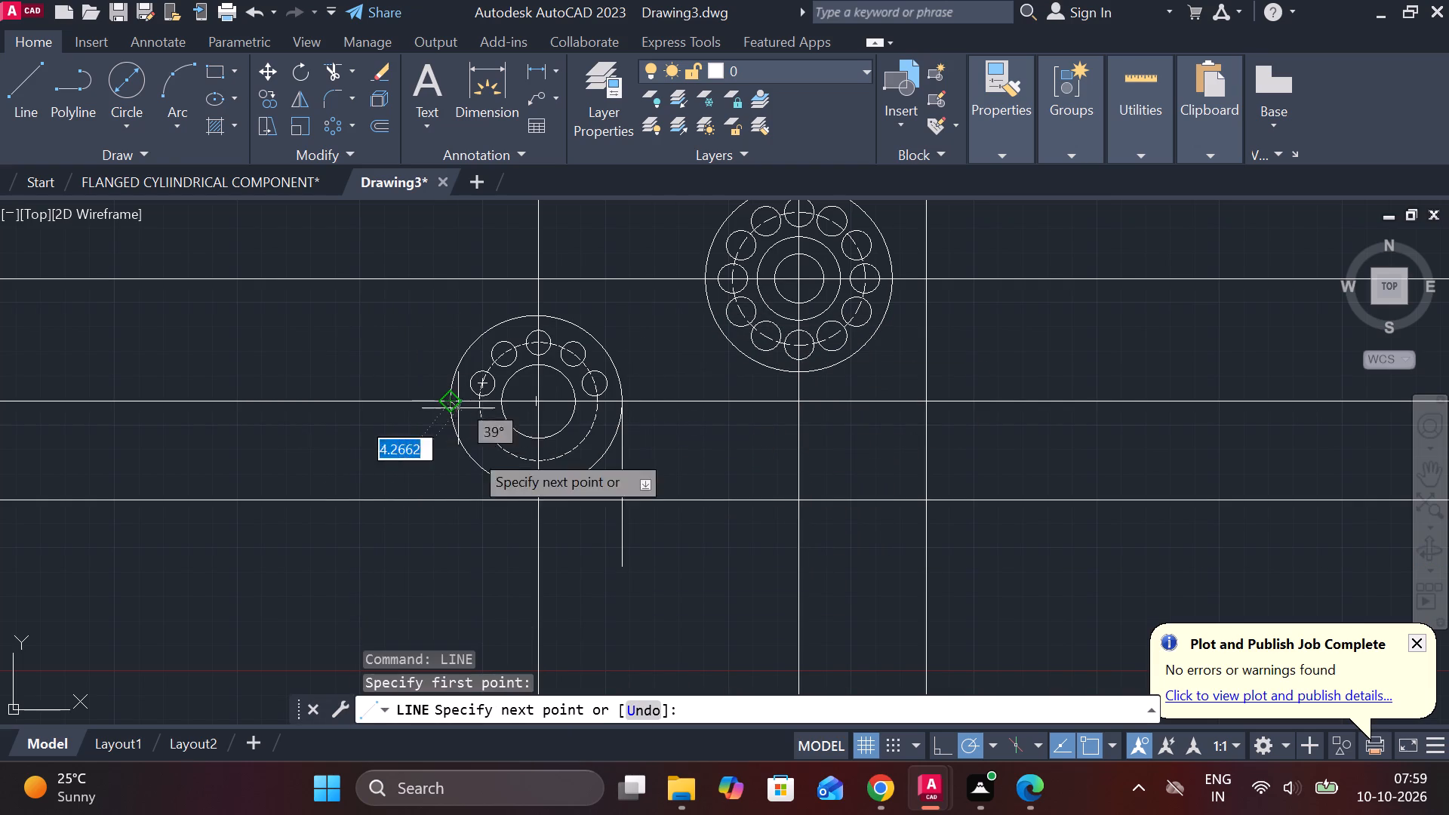
left_click(453, 567)
right_click(453, 564)
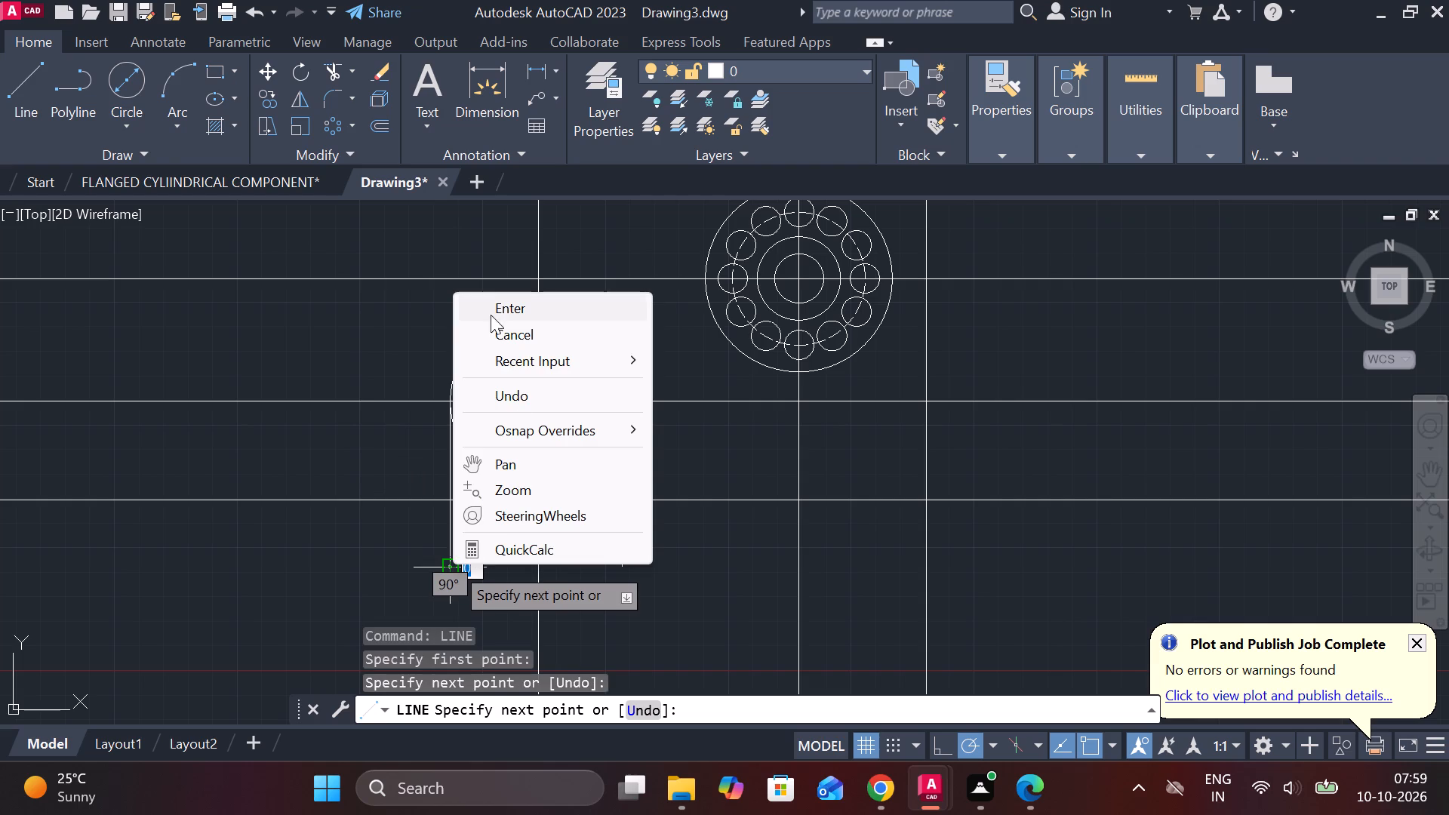
left_click(528, 332)
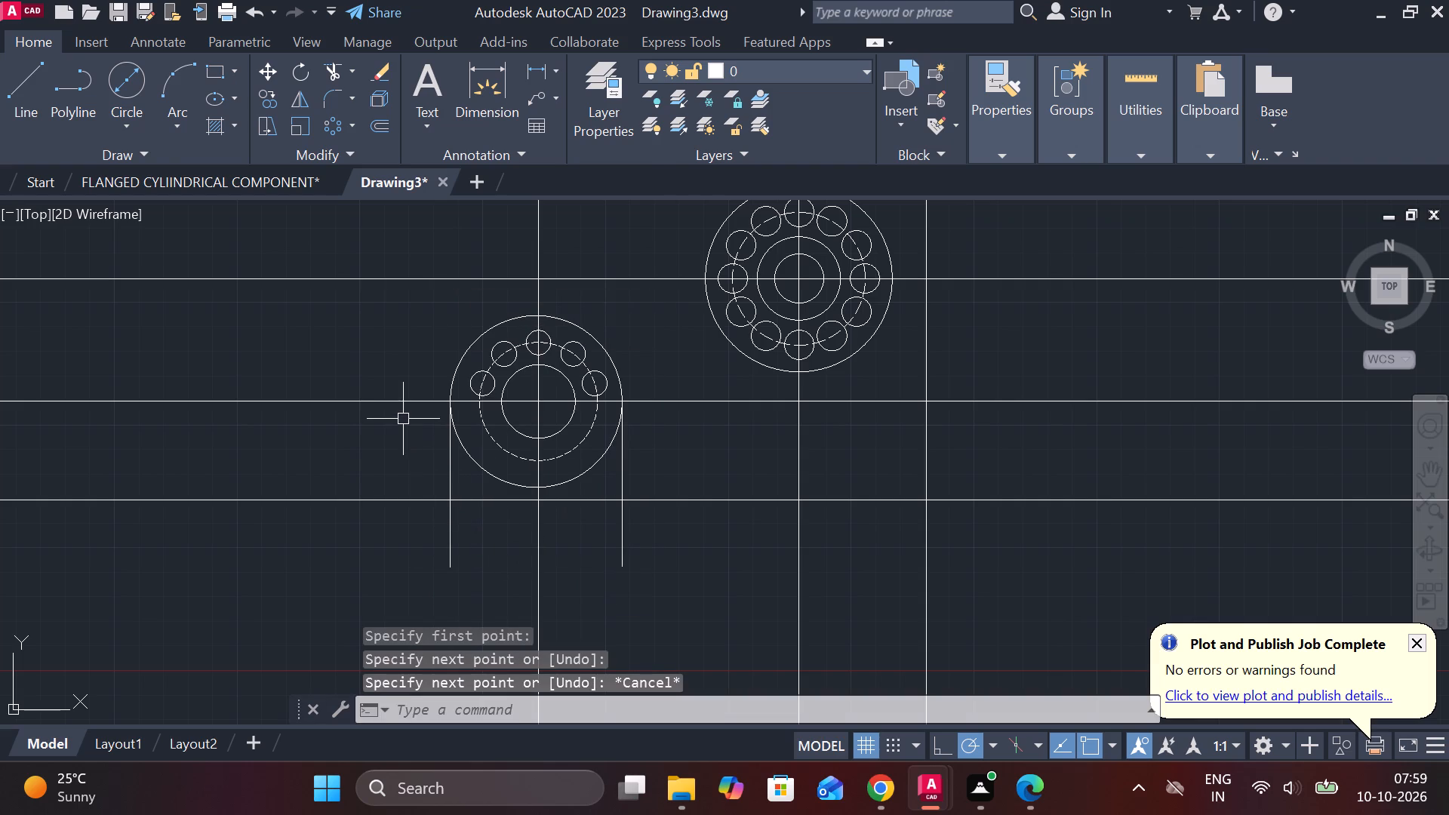
Offset the rightmost vertical construction line 250 to the left, beyond the 35-radius flange.
scroll(398, 420, "down", 1)
middle_click_drag(398, 420, 504, 391)
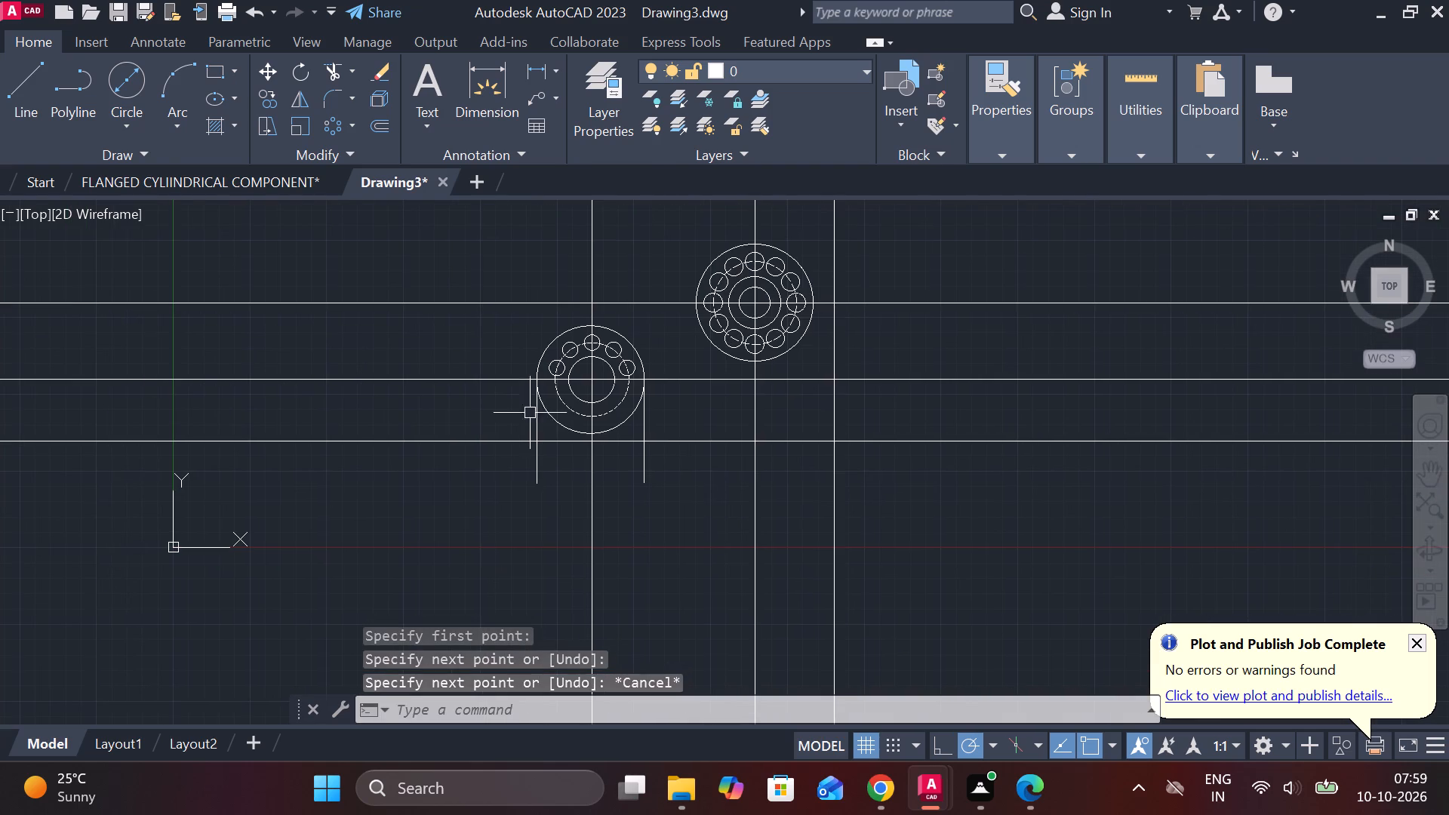
right_click(719, 524)
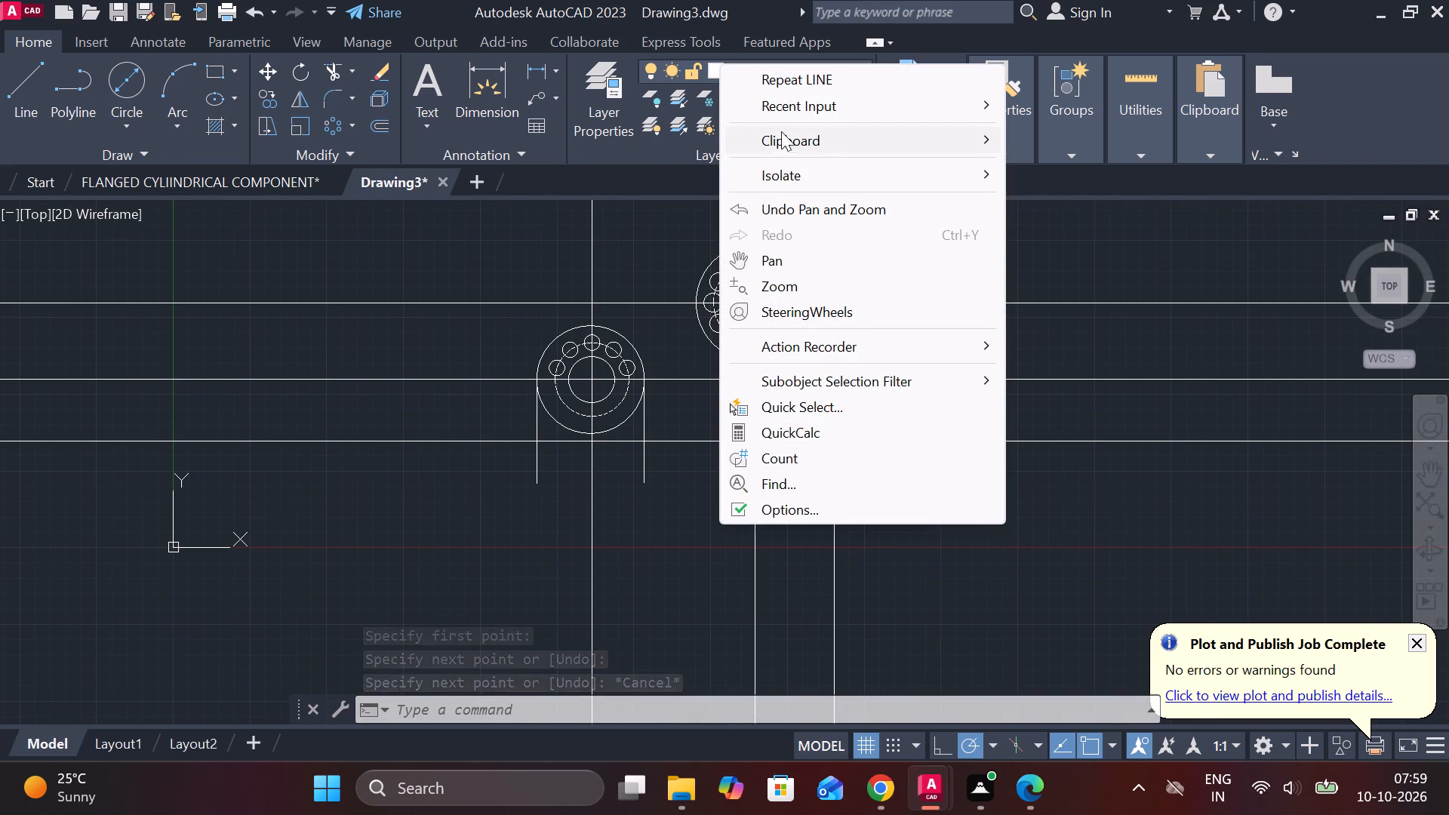
left_click(781, 113)
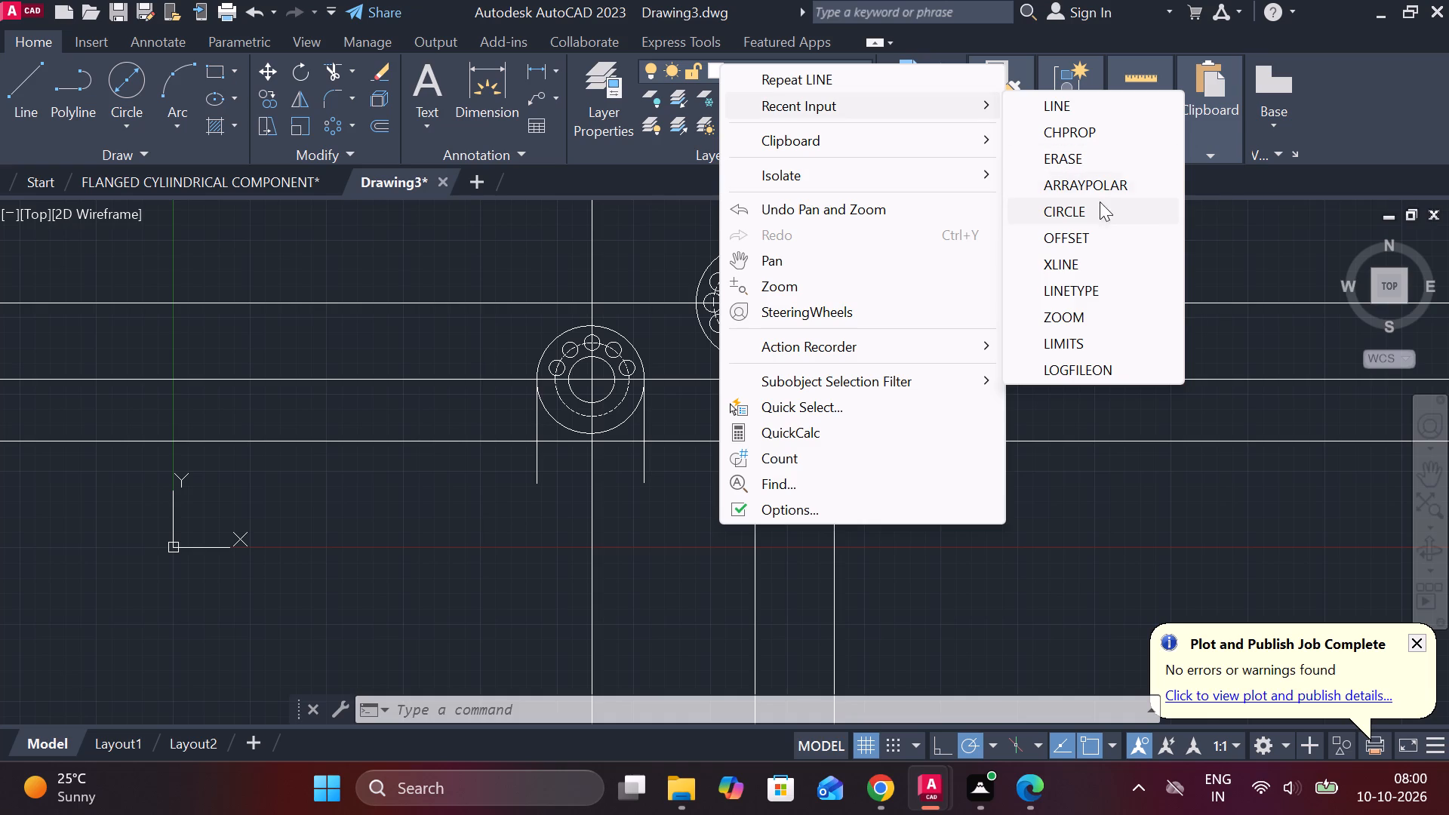
left_click(1084, 235)
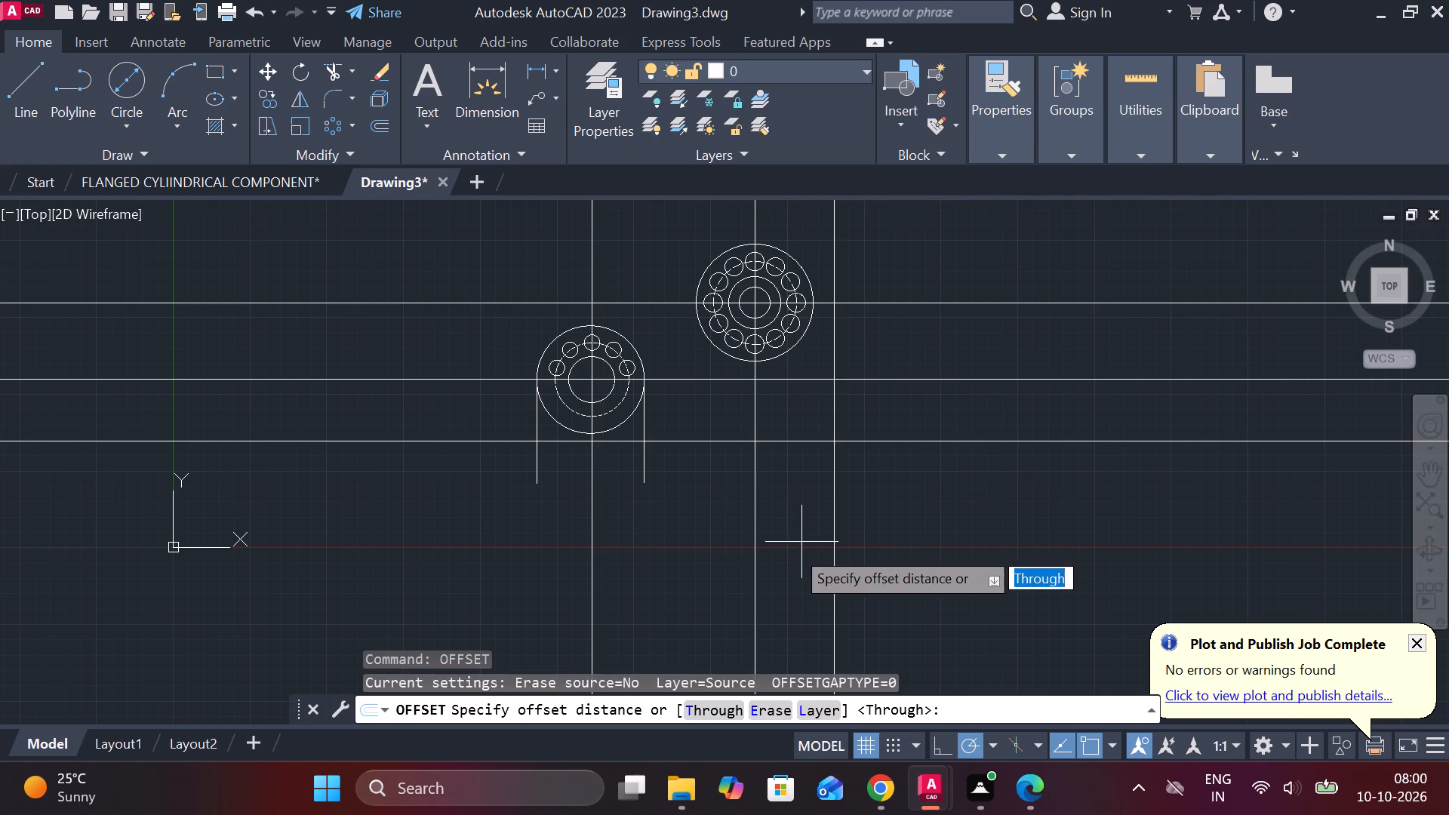
right_click(920, 482)
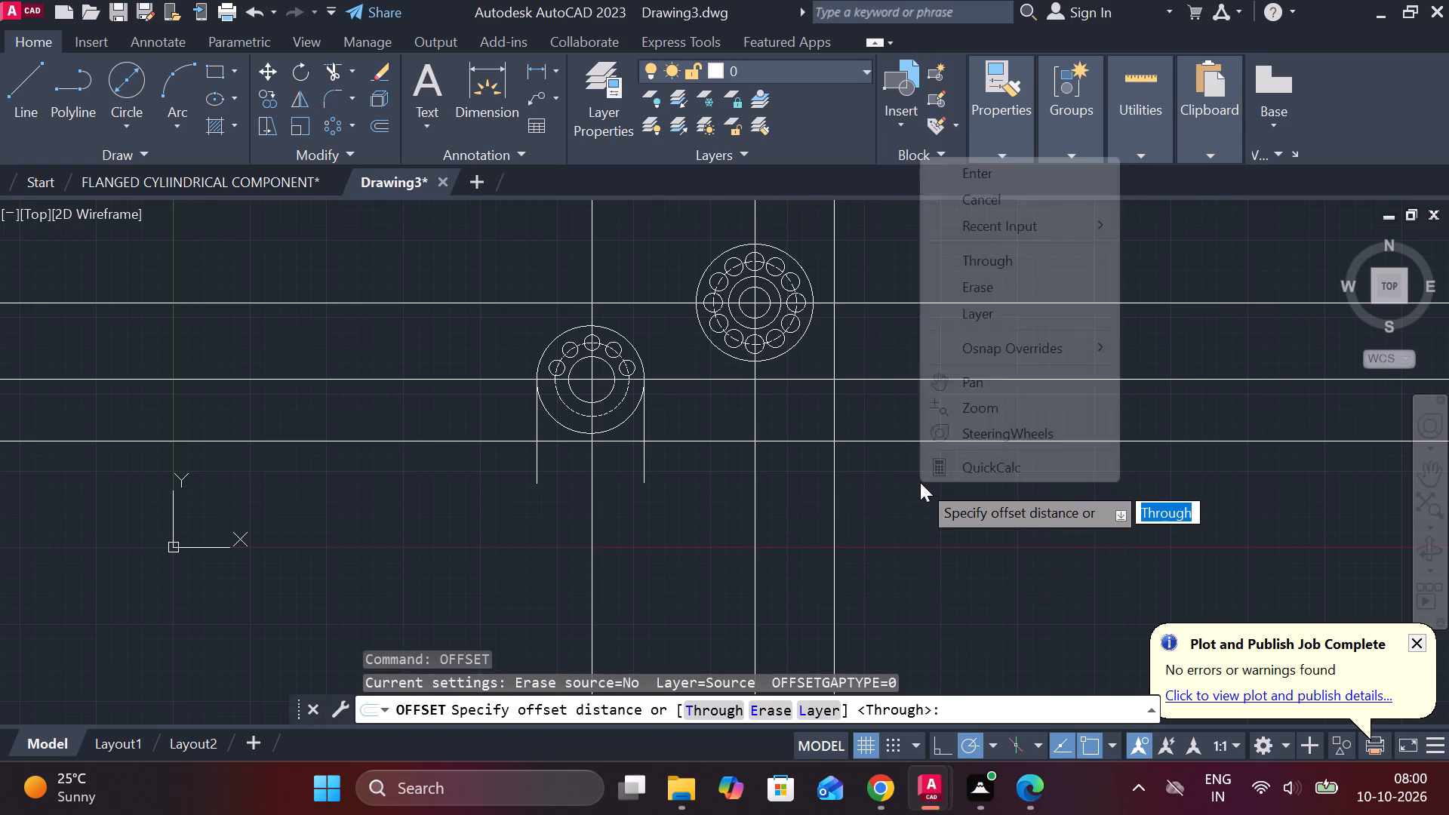
left_click(968, 171)
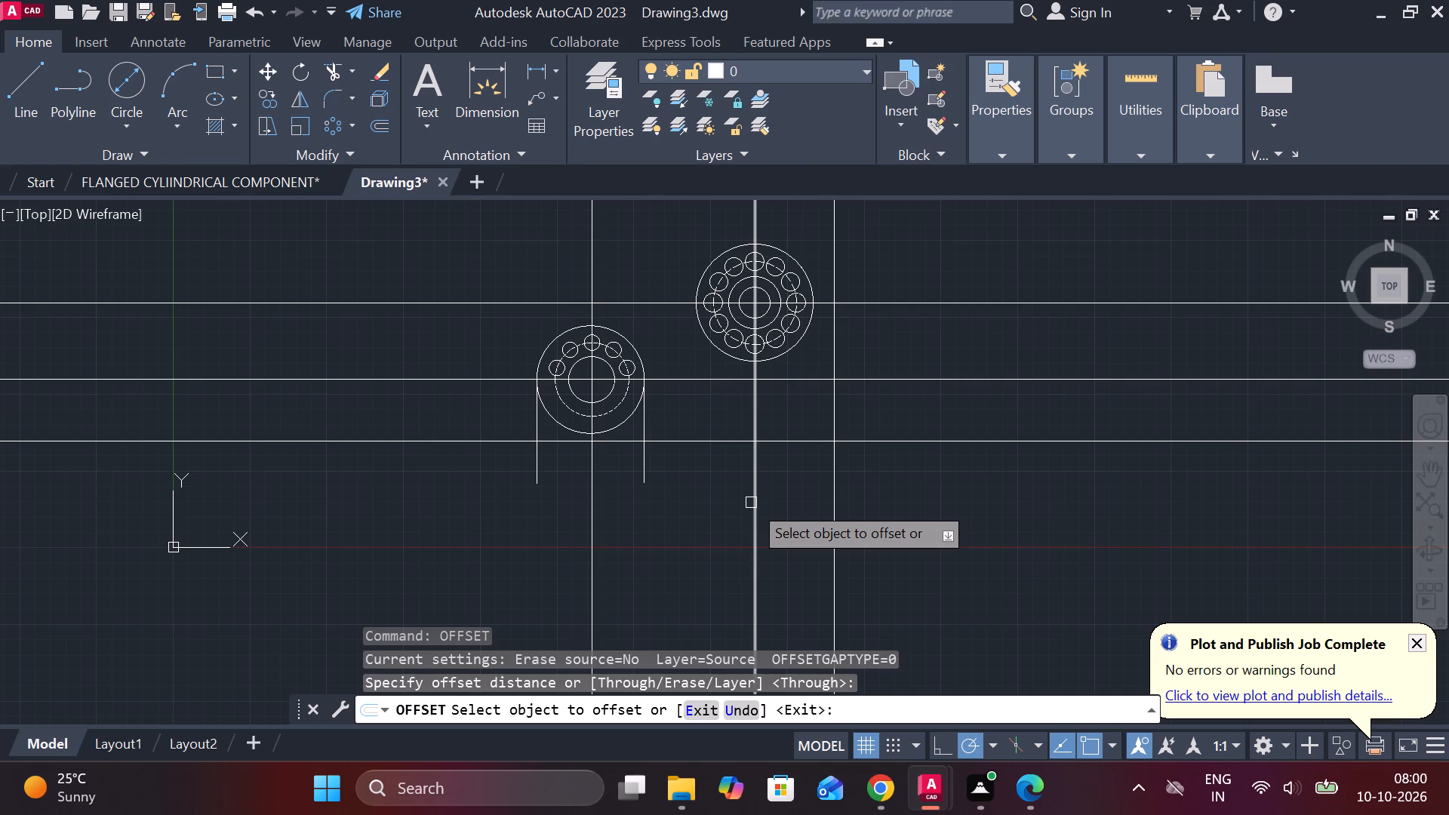
scroll(740, 489, "down", 1)
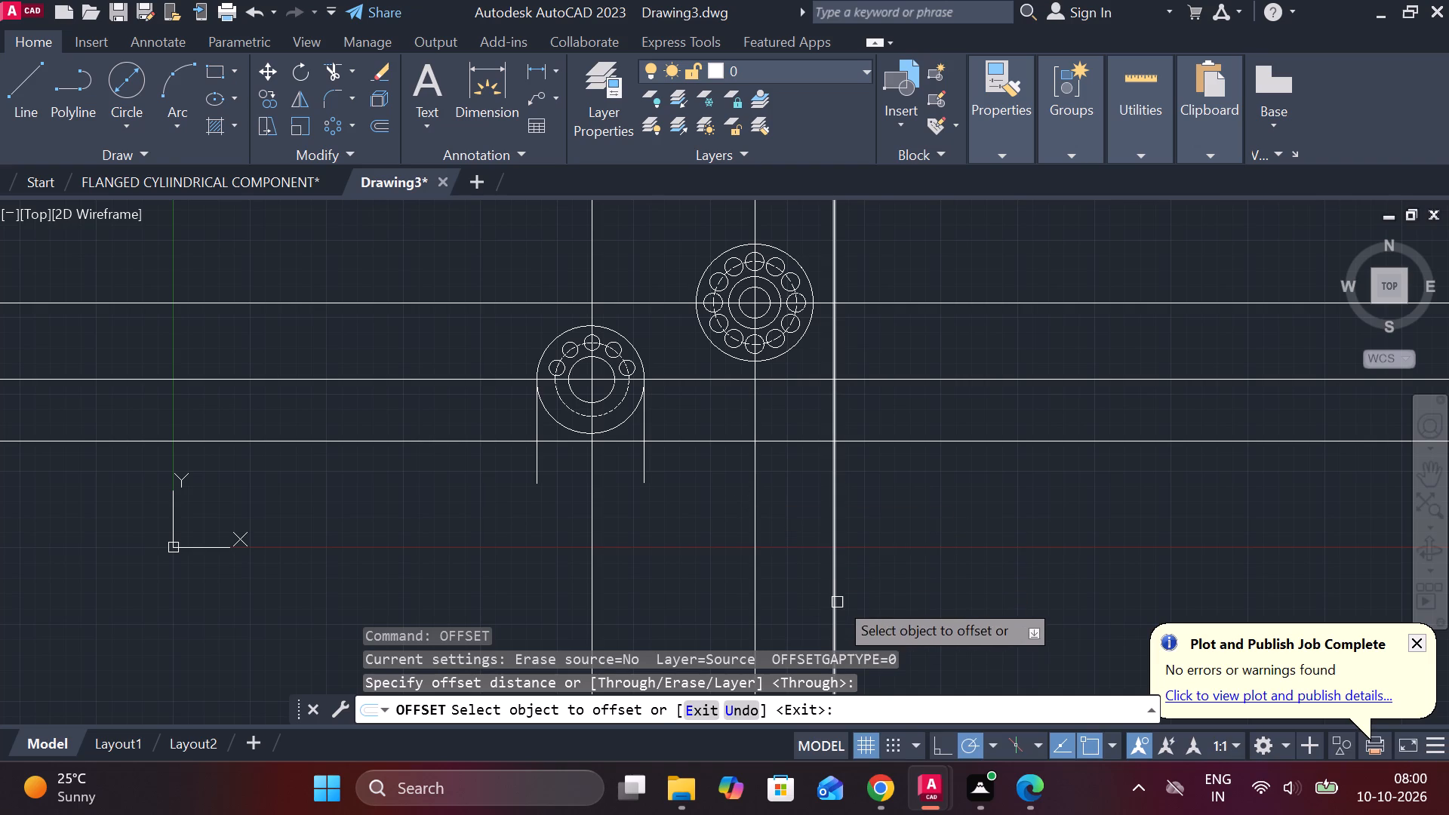
left_click(837, 590)
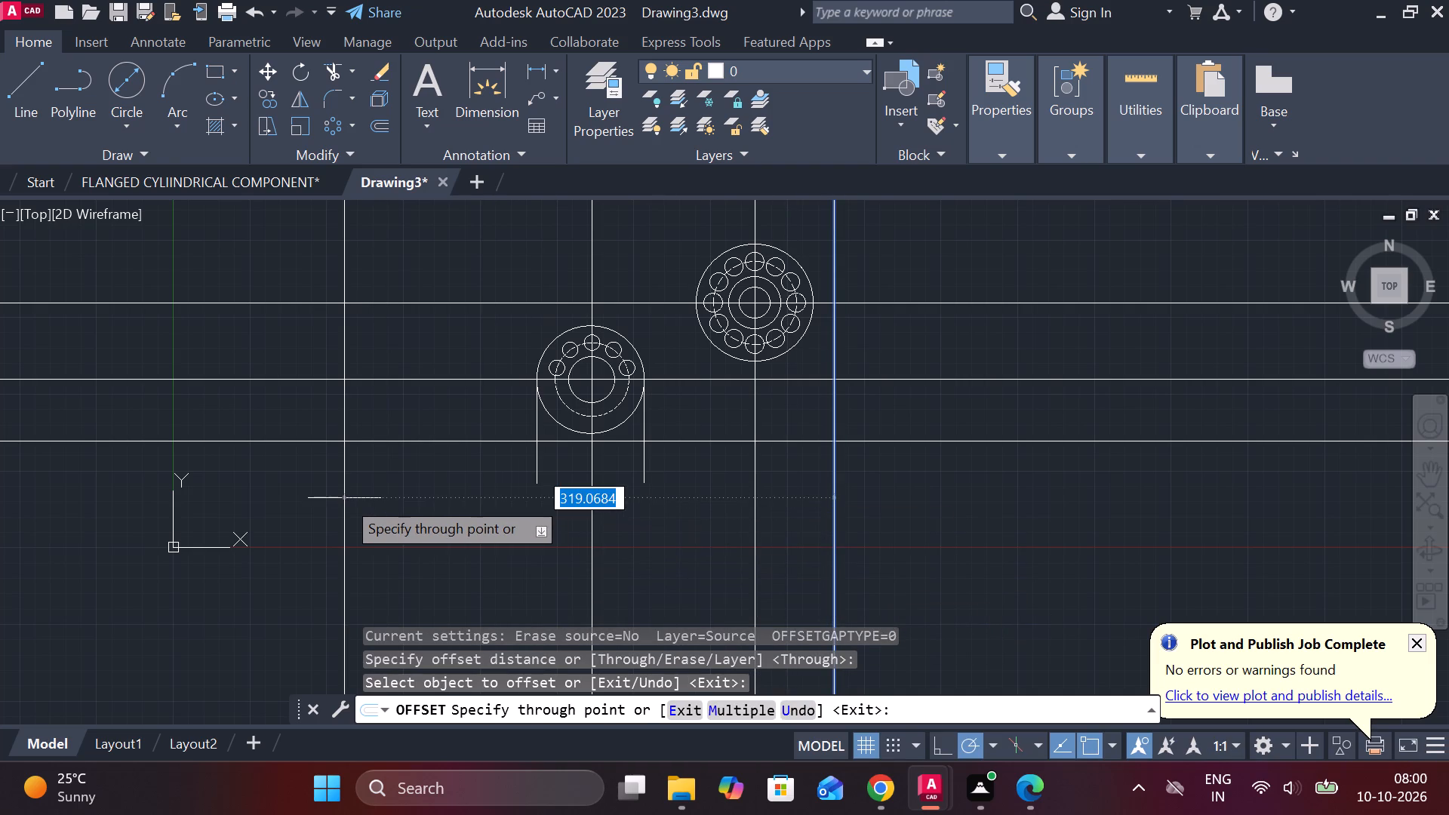
type("250")
key("Return")
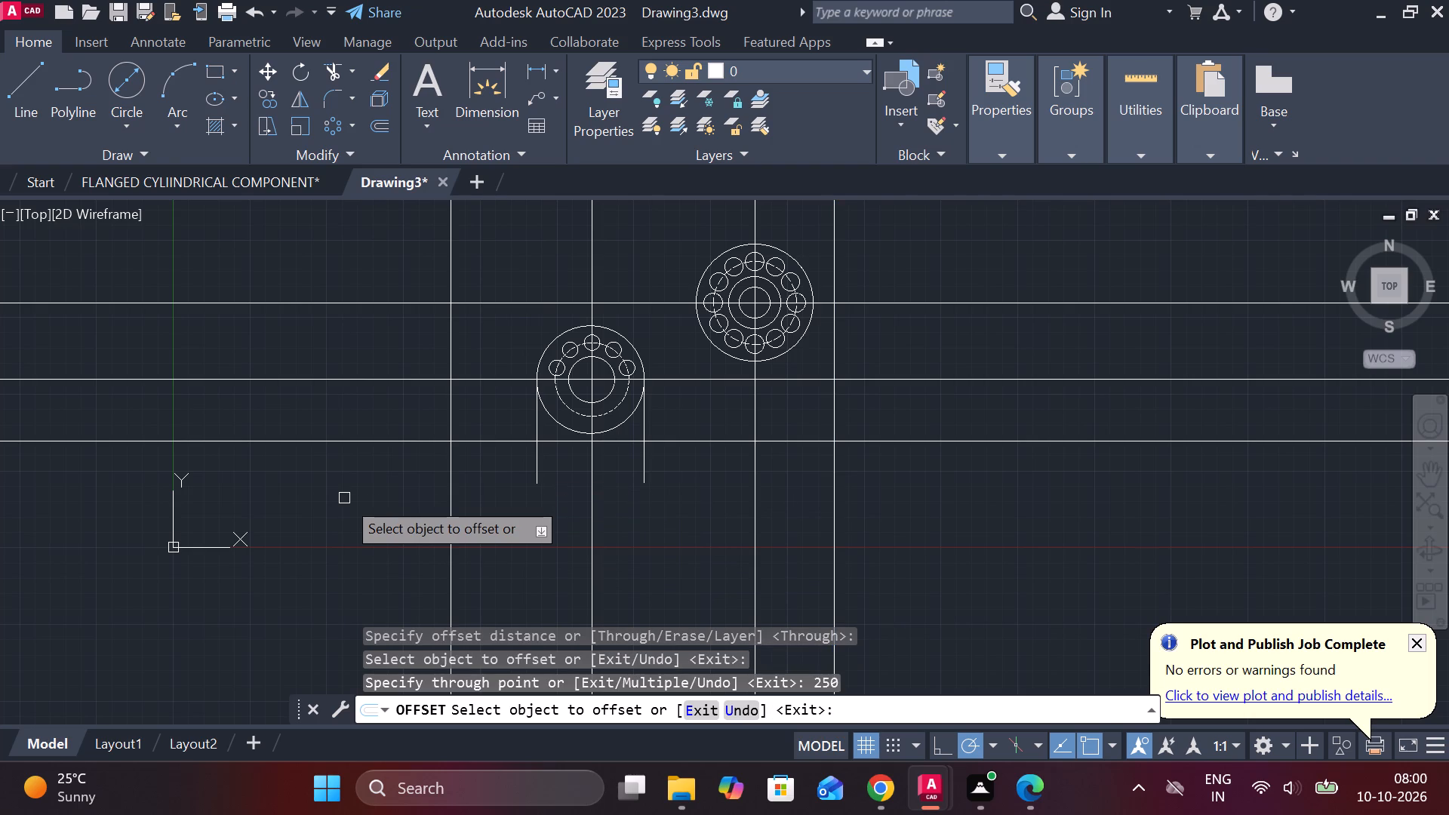
right_click(361, 484)
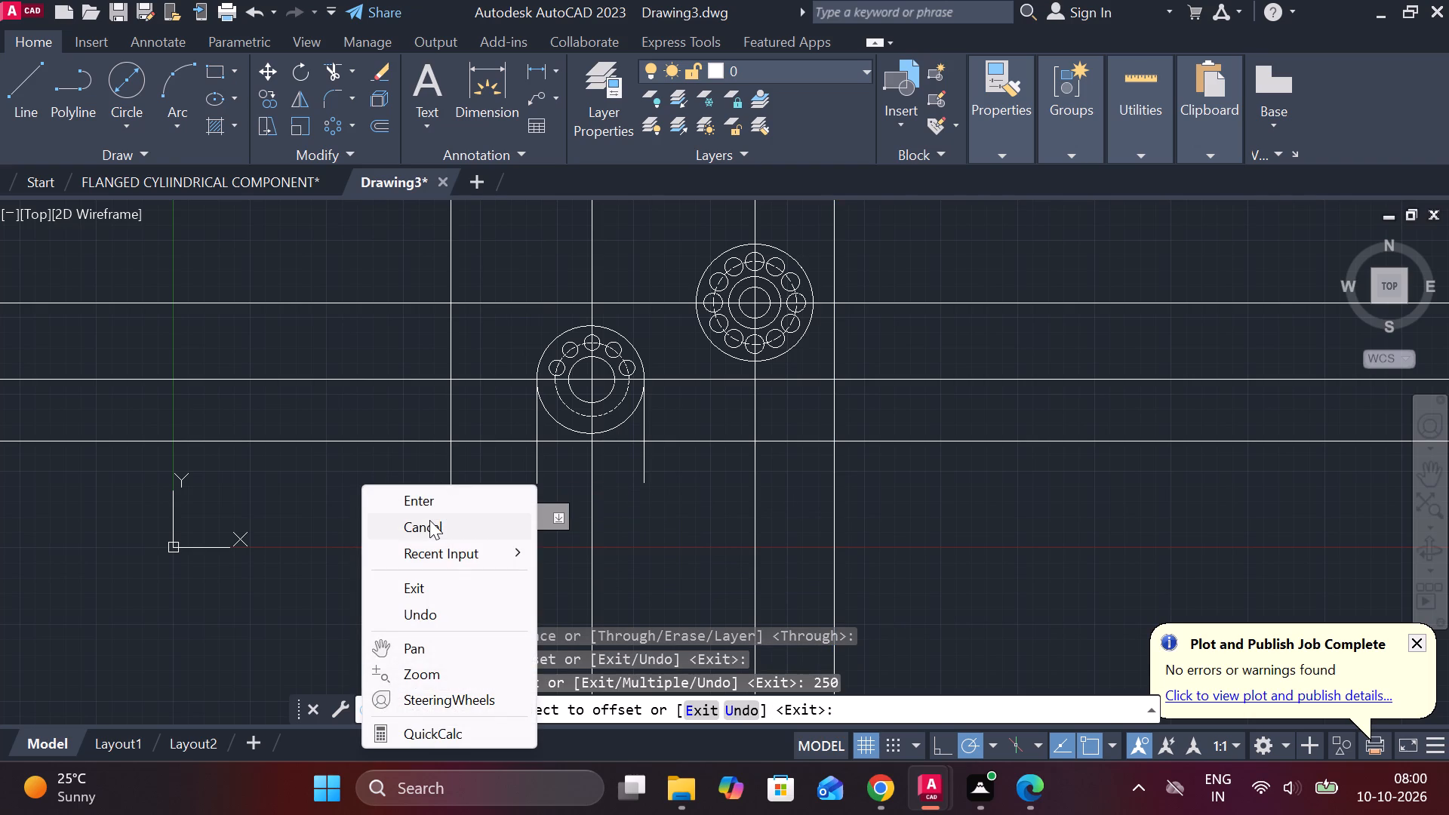
left_click(429, 520)
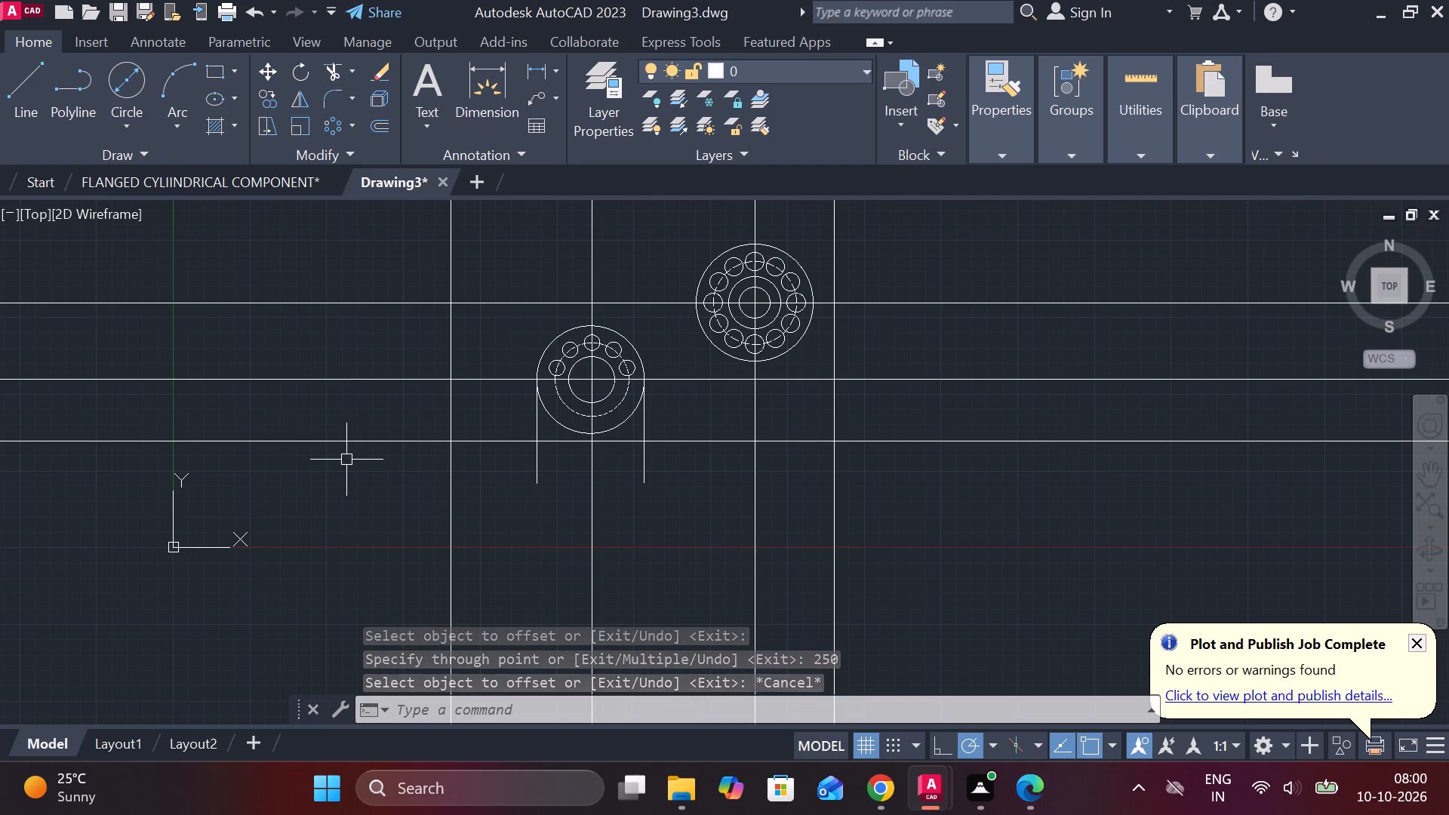
Offset the lowest horizontal construction line 14 upward.
right_click(515, 528)
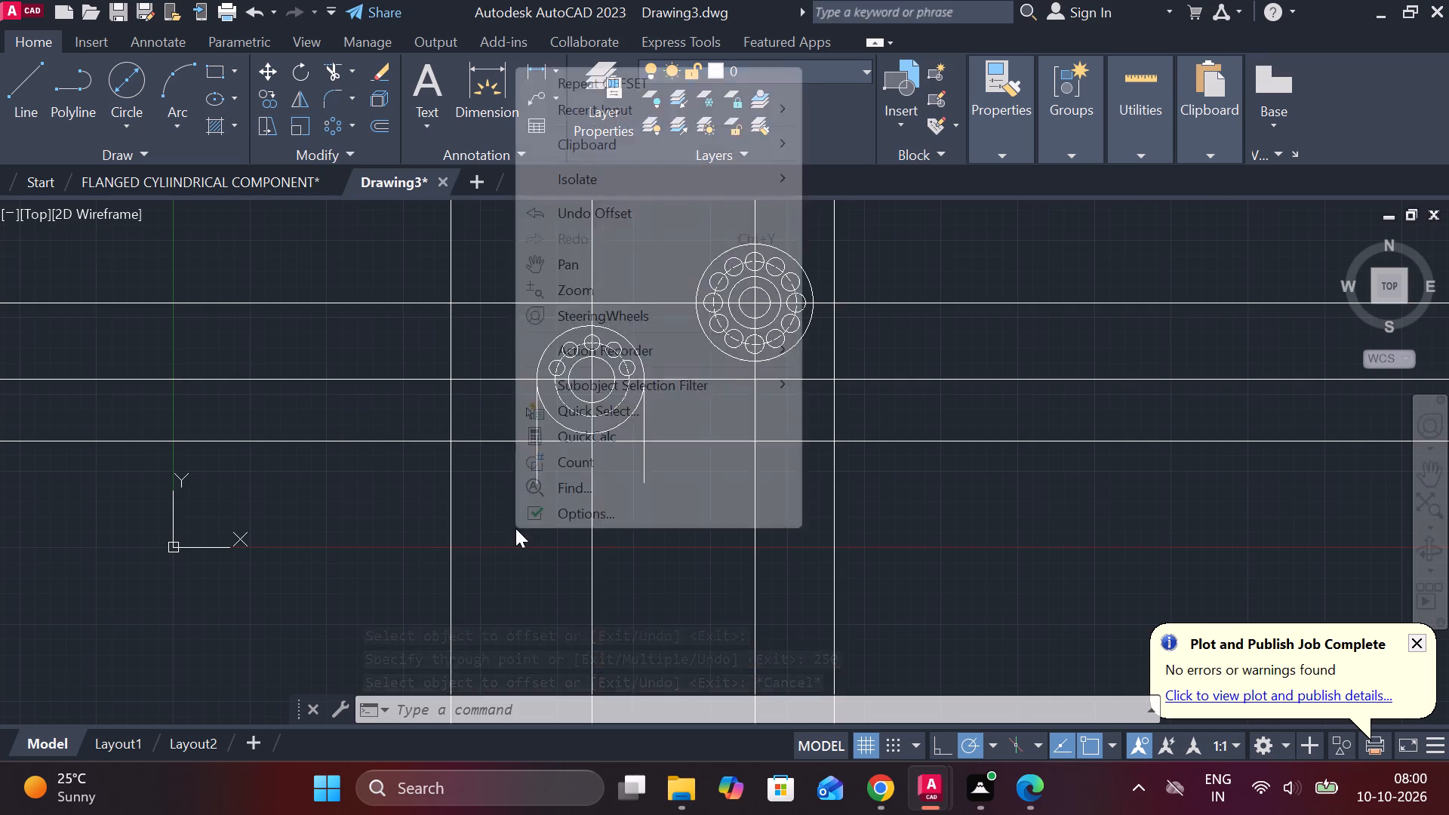
left_click(618, 79)
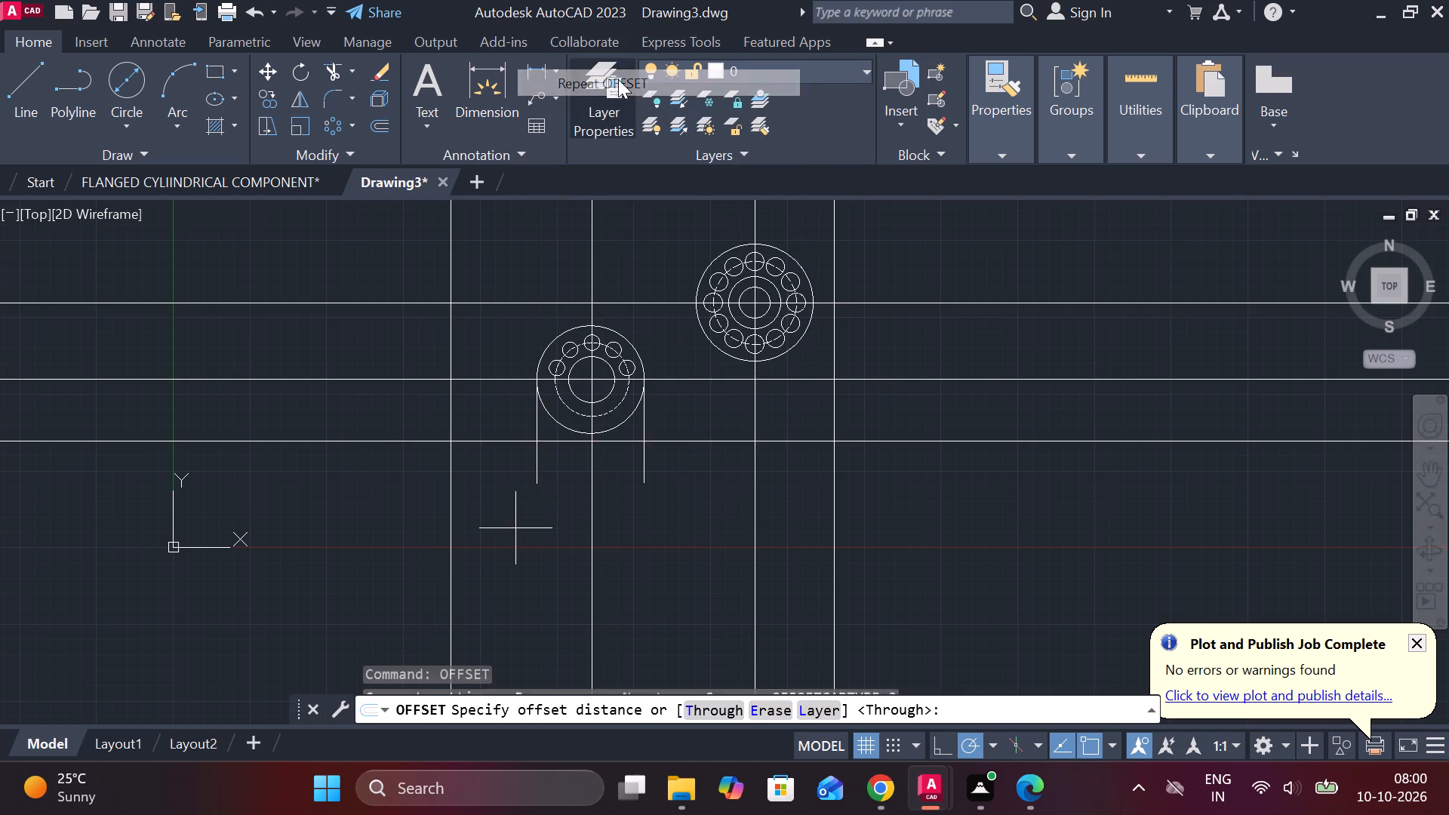
right_click(505, 493)
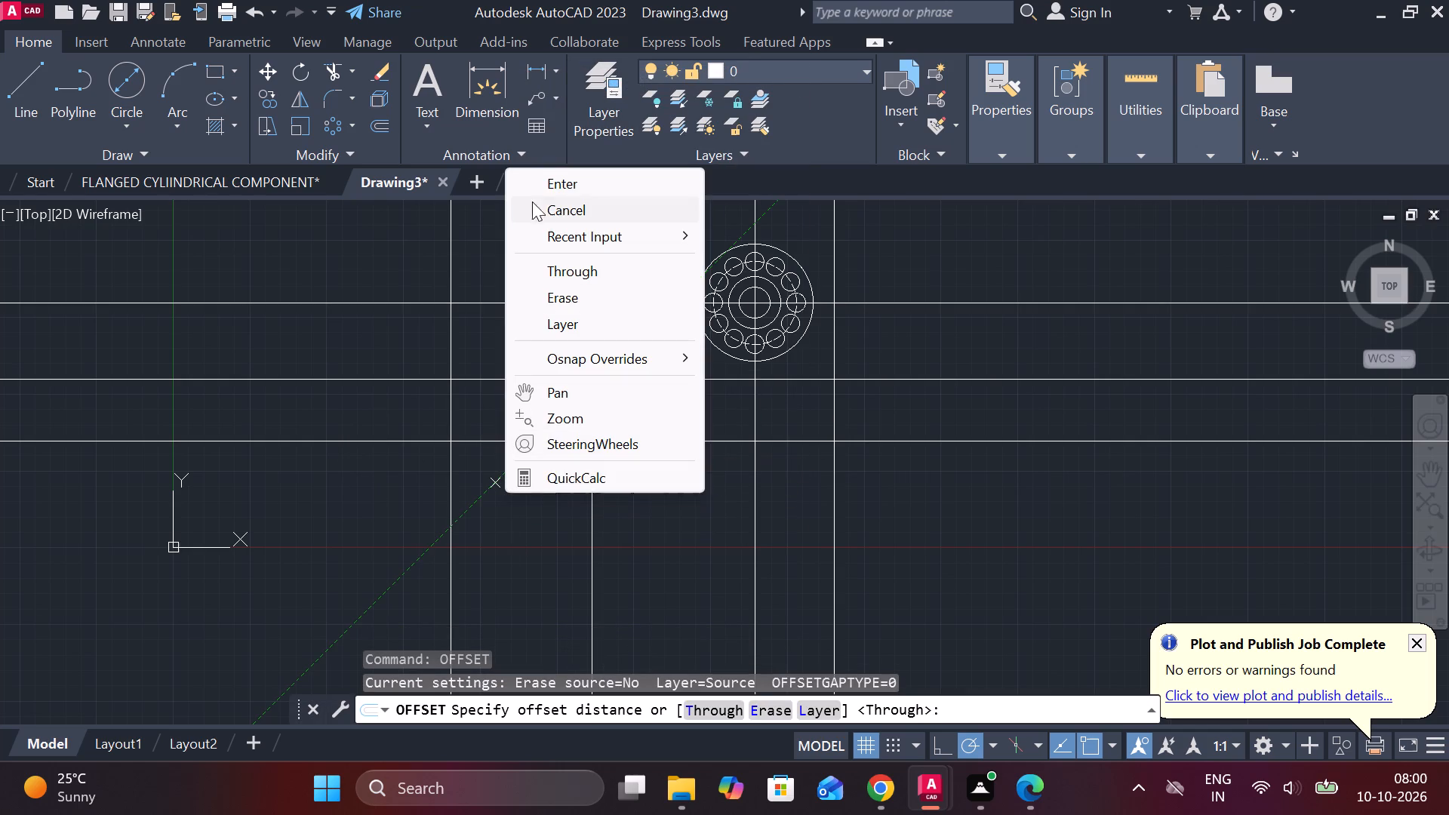
left_click(543, 190)
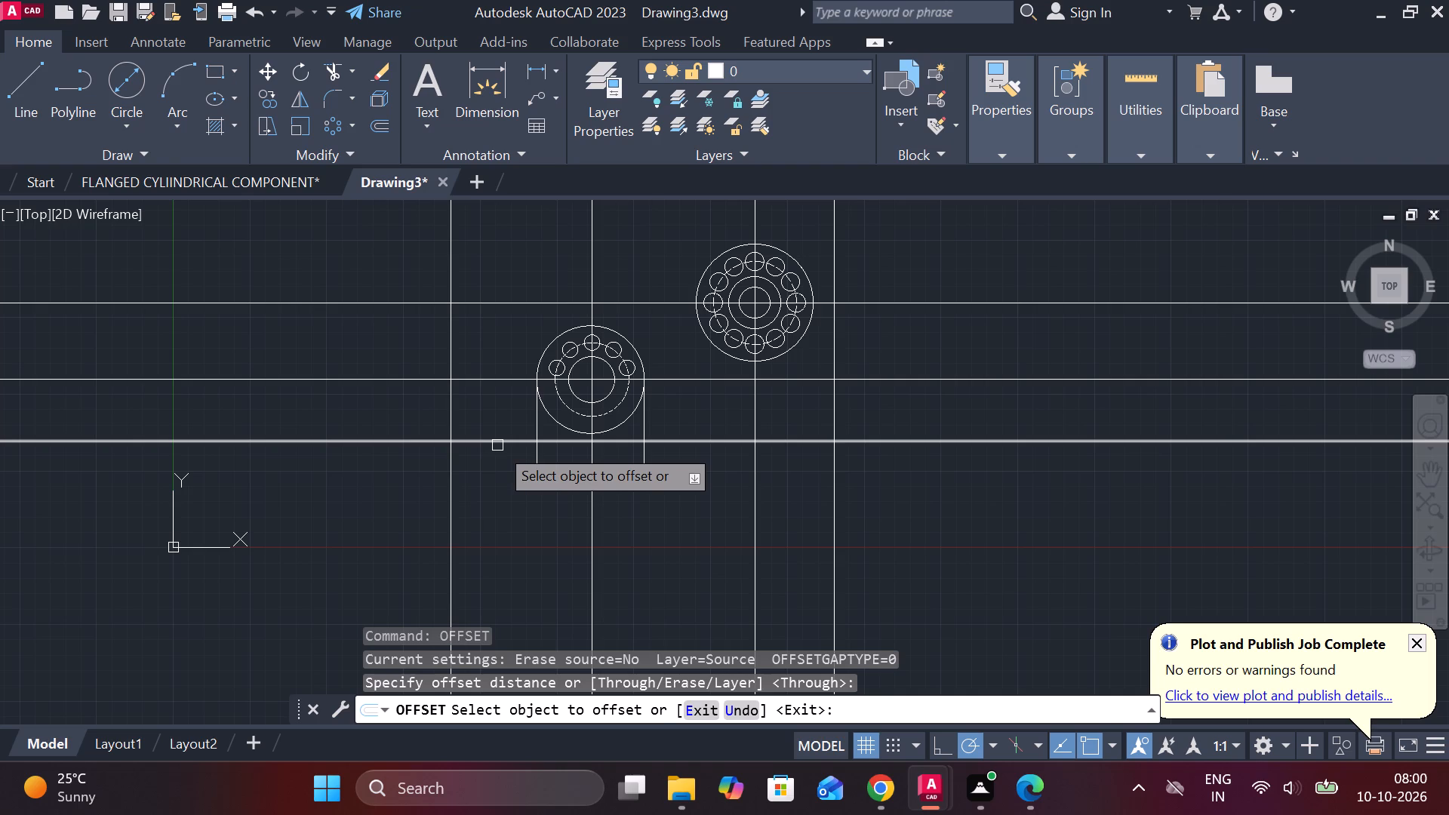
left_click(497, 442)
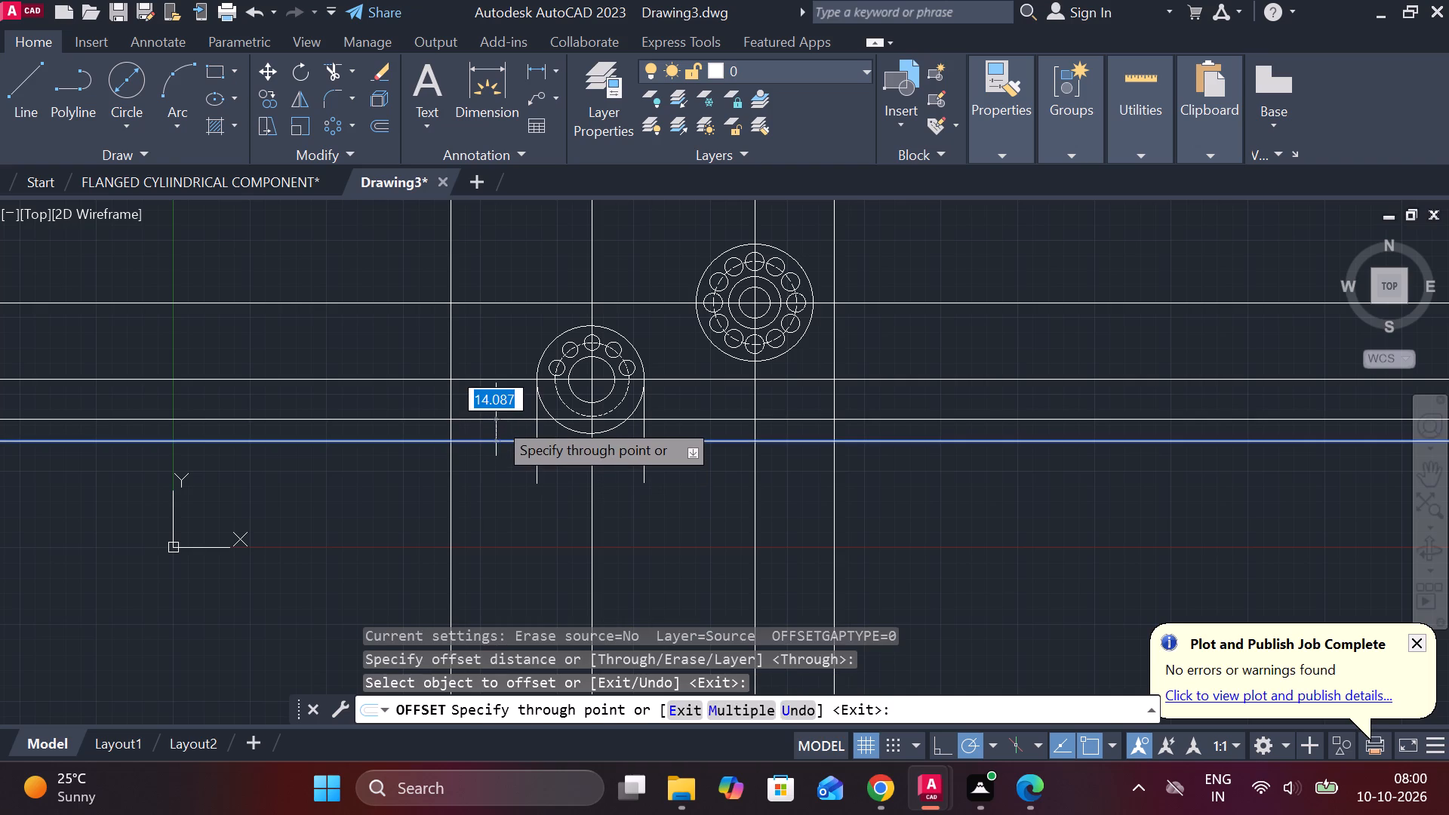
scroll(496, 420, "up", 2)
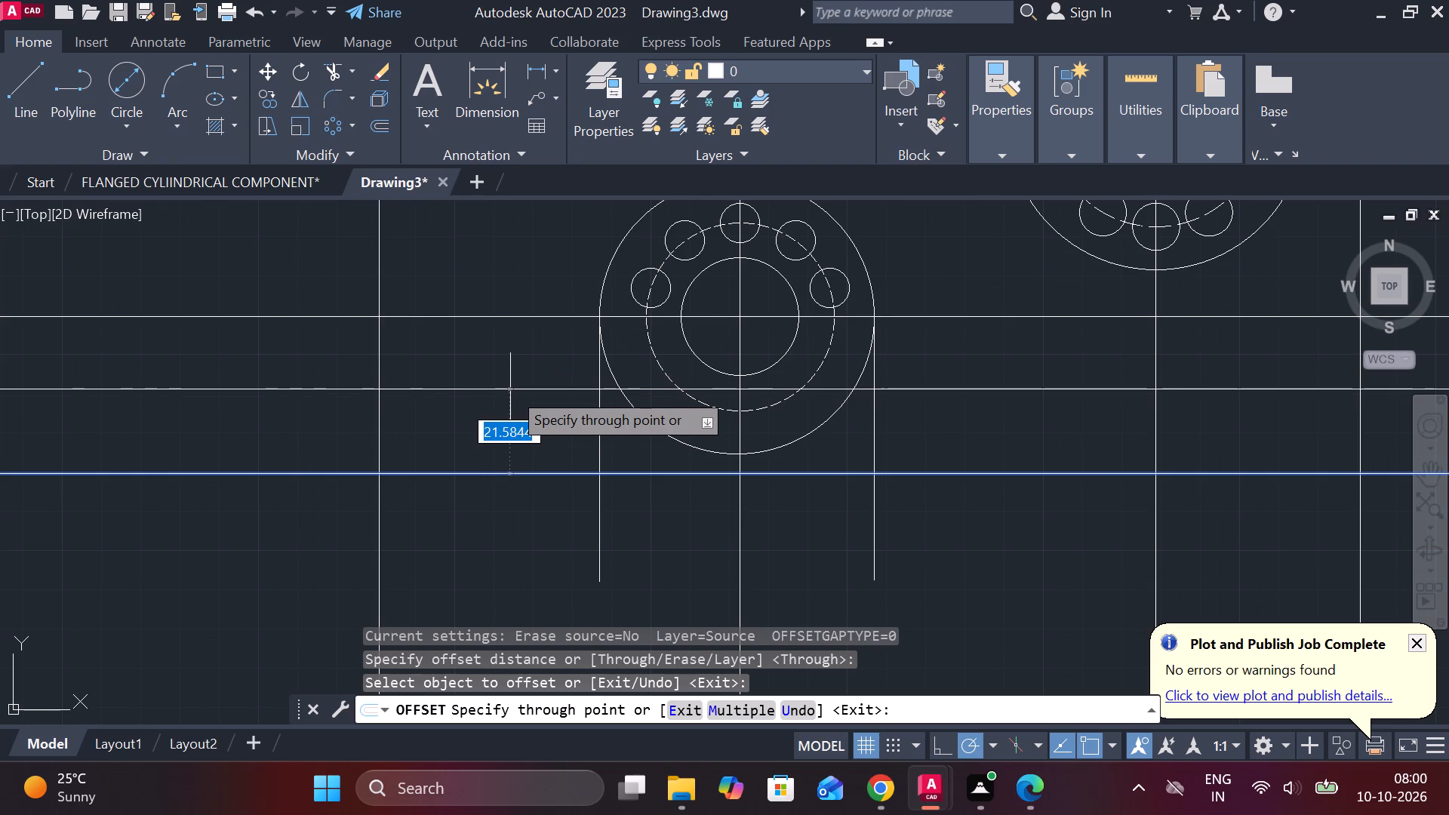
key("1")
key("4")
key("Return")
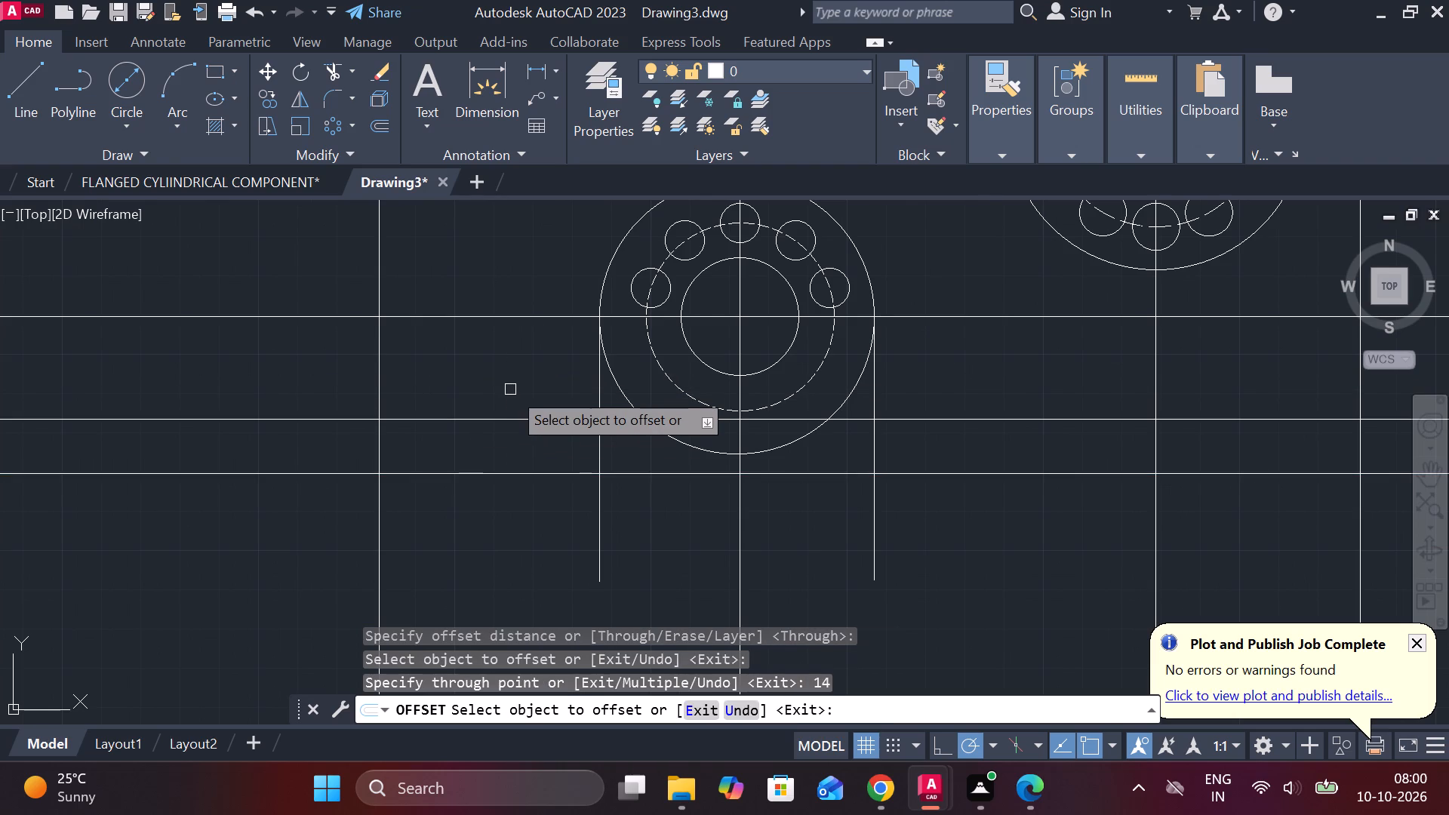
Trim the five-hole flange's vertical centre line above the top horizontal, plus the crossing segments toward the leftmost vertical line.
scroll(543, 388, "down", 1)
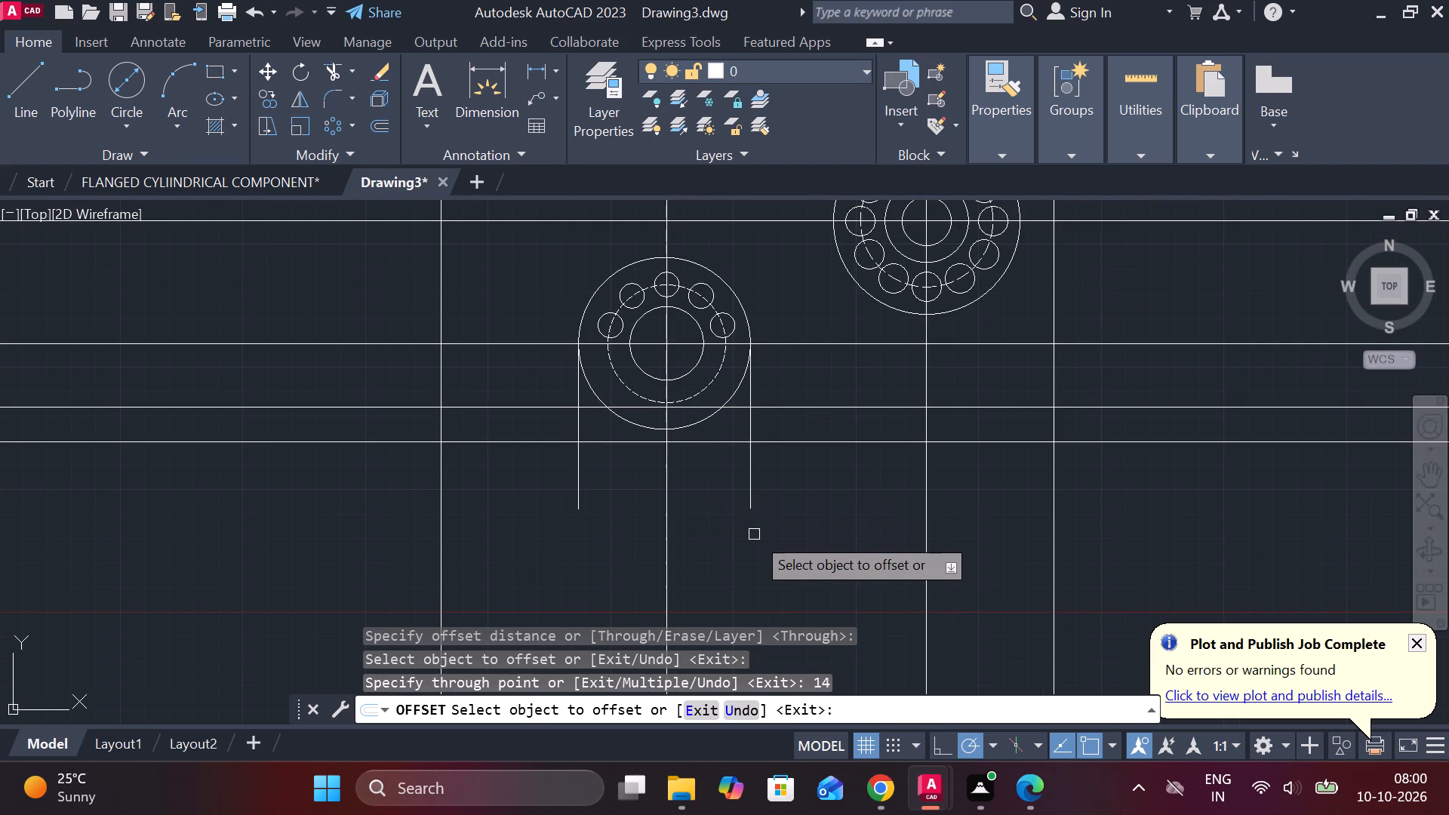
key("Escape")
type("TR")
key("Return")
scroll(688, 494, "down", 2)
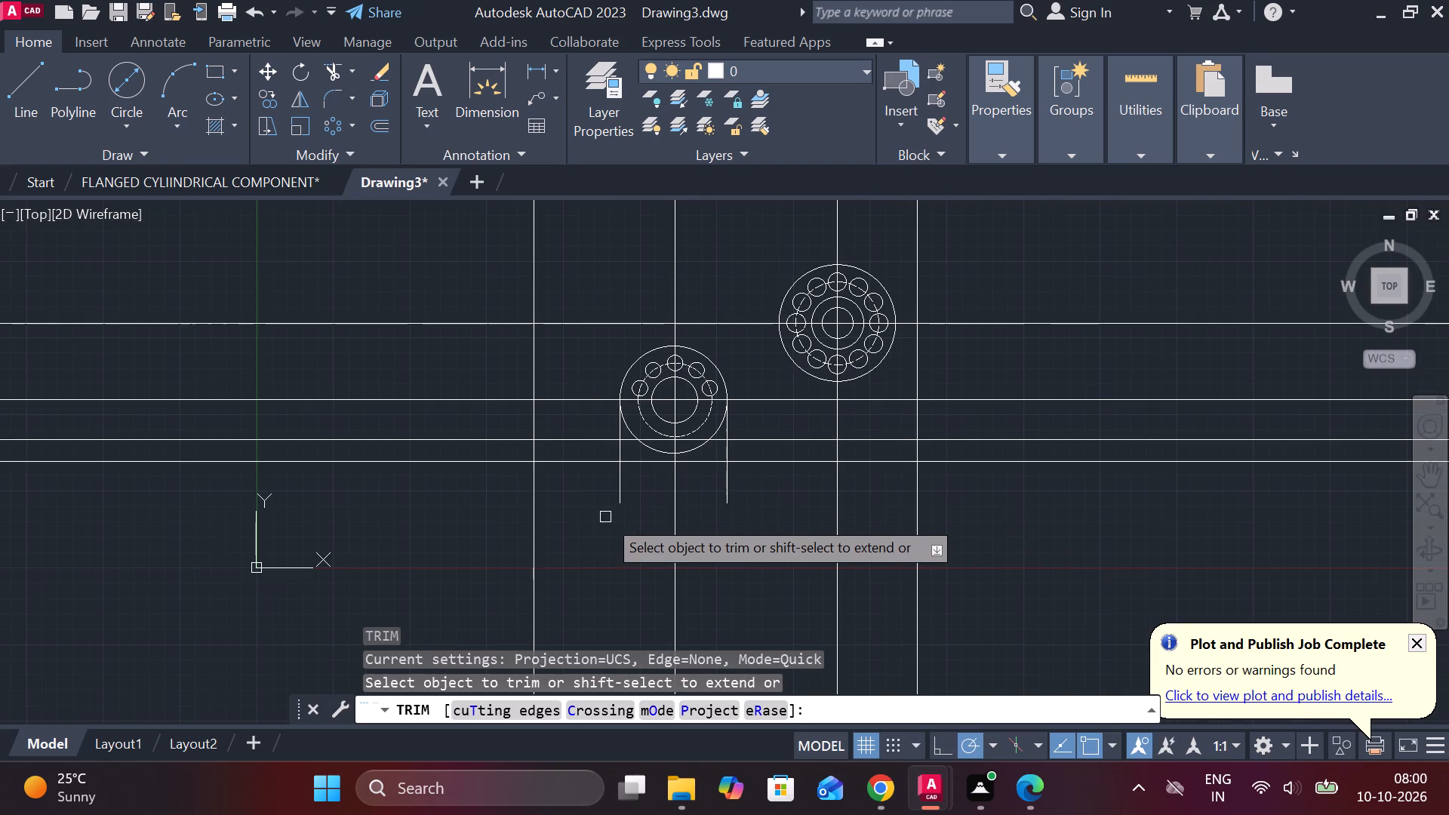
left_click_drag(695, 269, 624, 327)
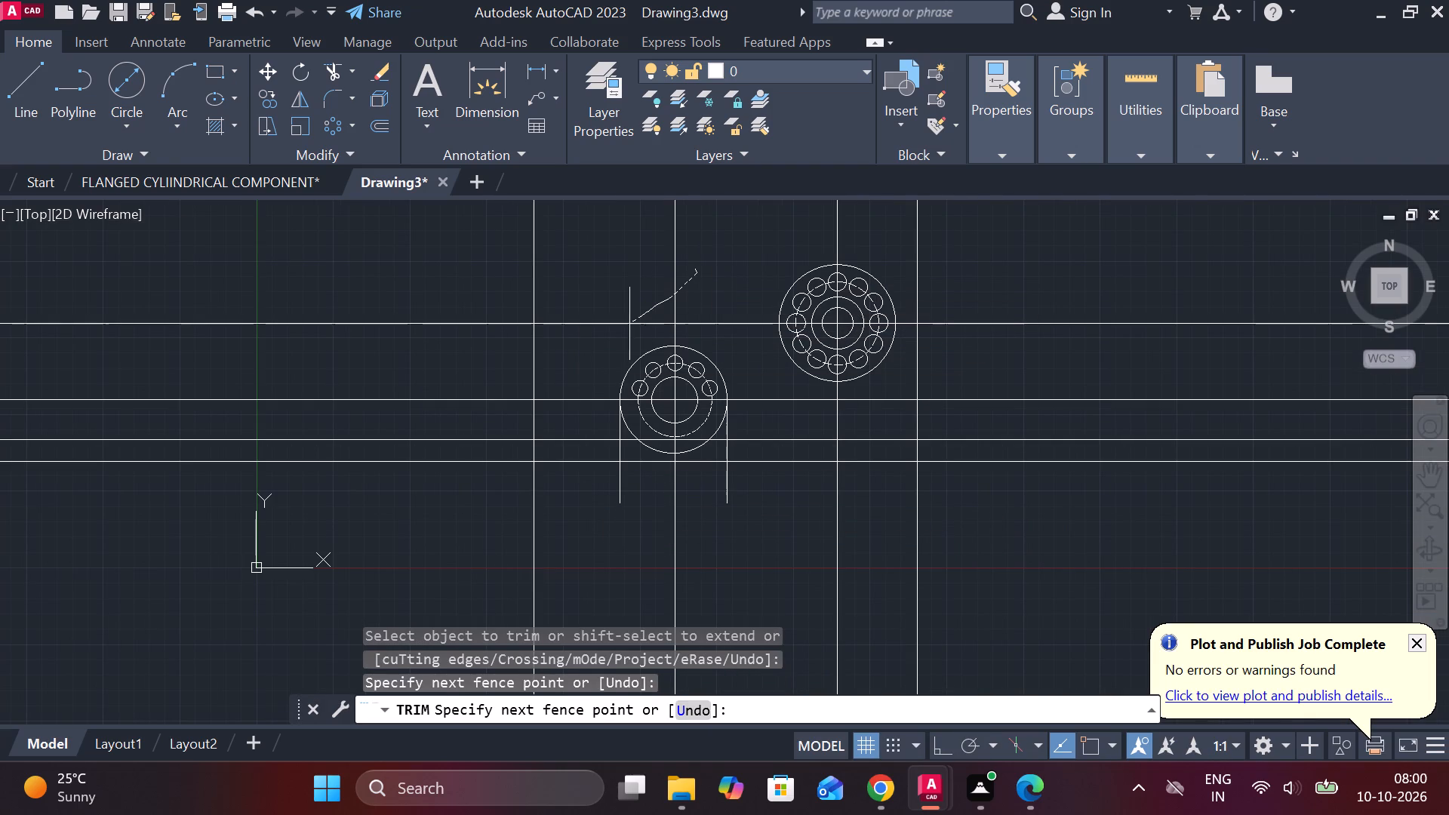
left_click_drag(624, 327, 491, 377)
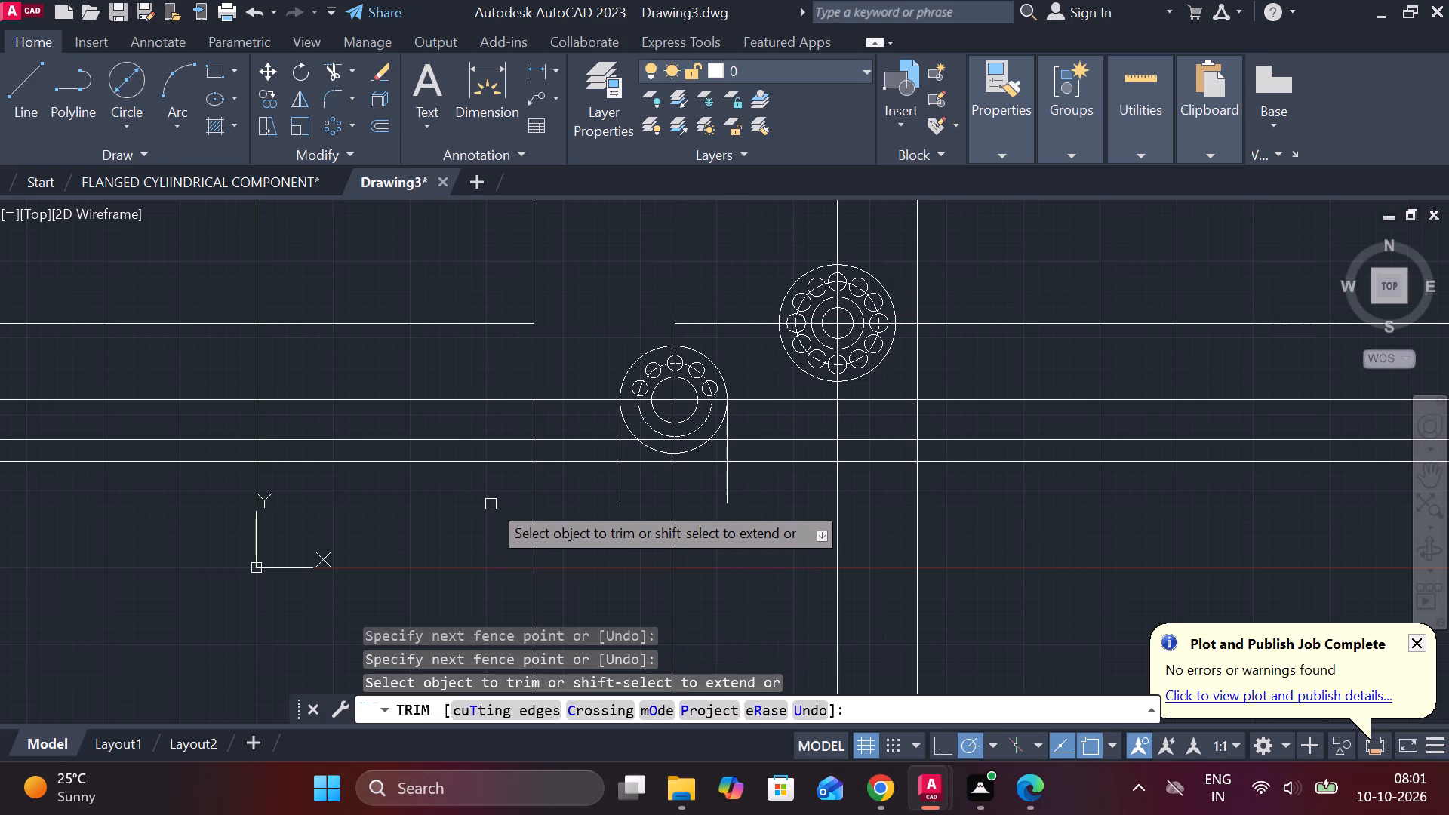
Trim the horizontal lines extending beyond the leftmost vertical line and that vertical's leftover upper portion.
middle_click_drag(494, 498, 432, 531)
scroll(432, 531, "up", 1)
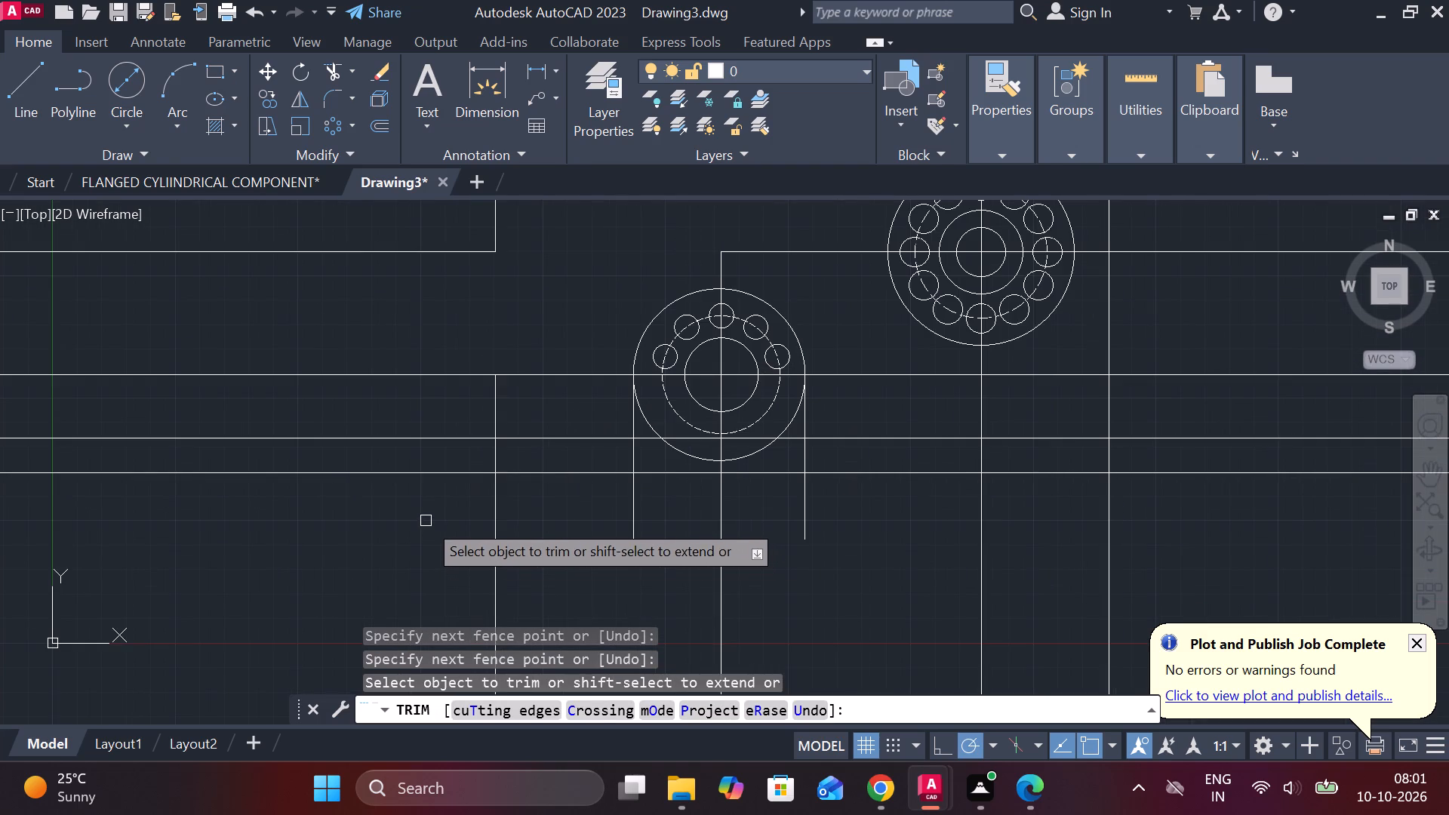
middle_click_drag(426, 521, 352, 578)
left_click_drag(361, 595, 352, 460)
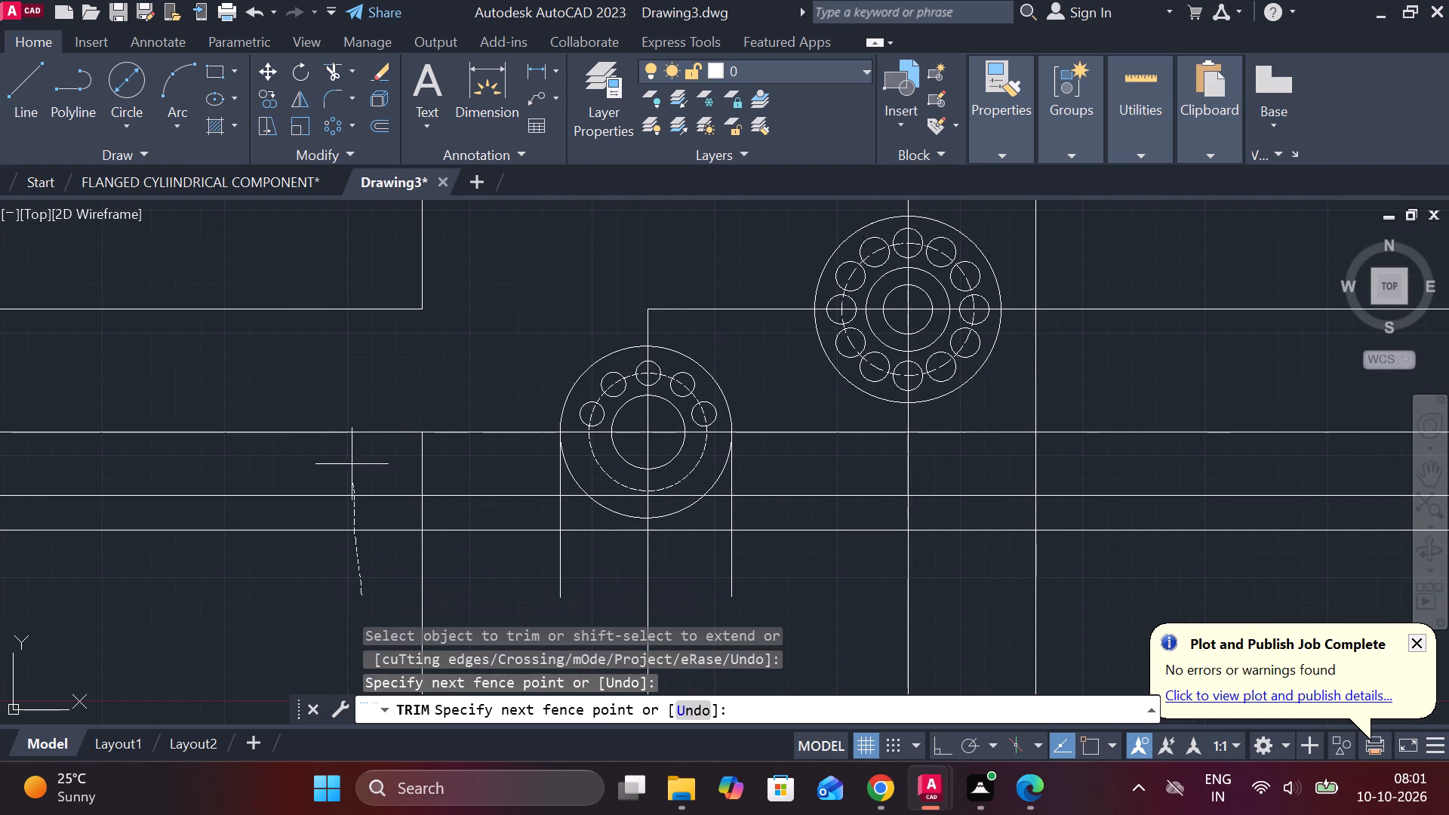
left_click_drag(352, 460, 440, 244)
scroll(334, 368, "down", 1)
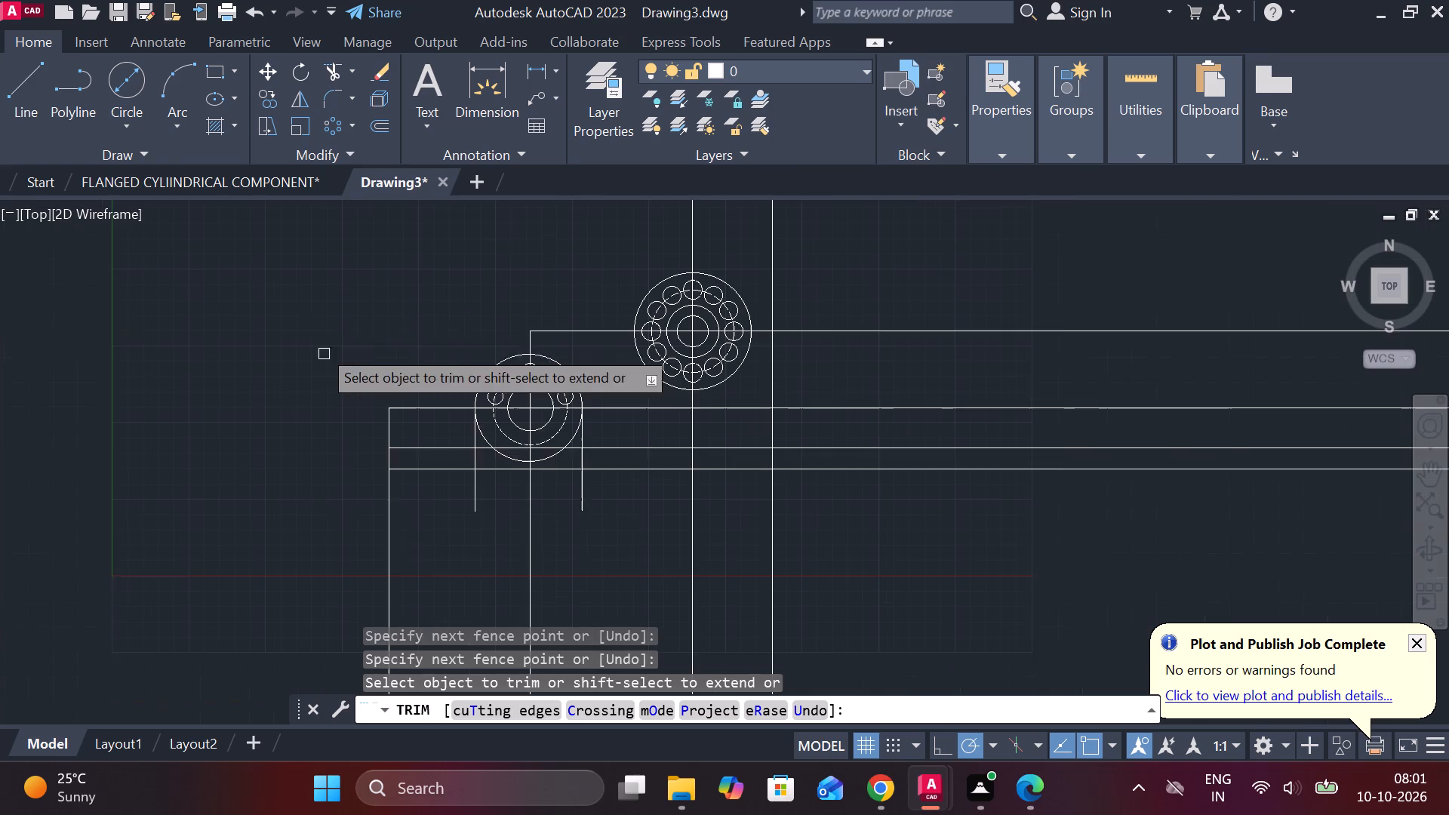
Trim all remaining line ends below the lowest horizontal, beyond the rightmost vertical, and above the top horizontal and twelve-hole circle.
left_click_drag(369, 490, 454, 496)
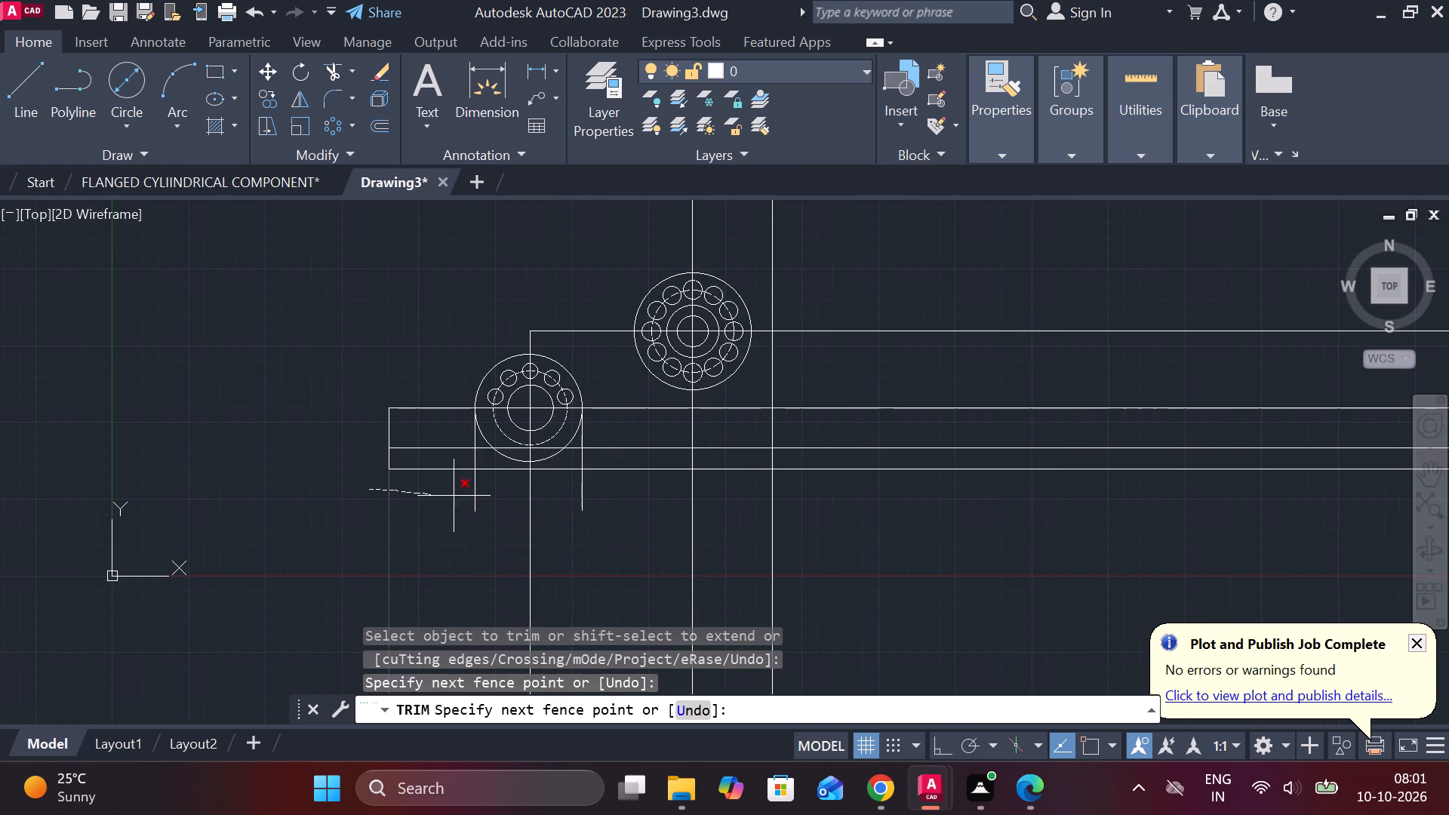
left_click_drag(454, 496, 921, 503)
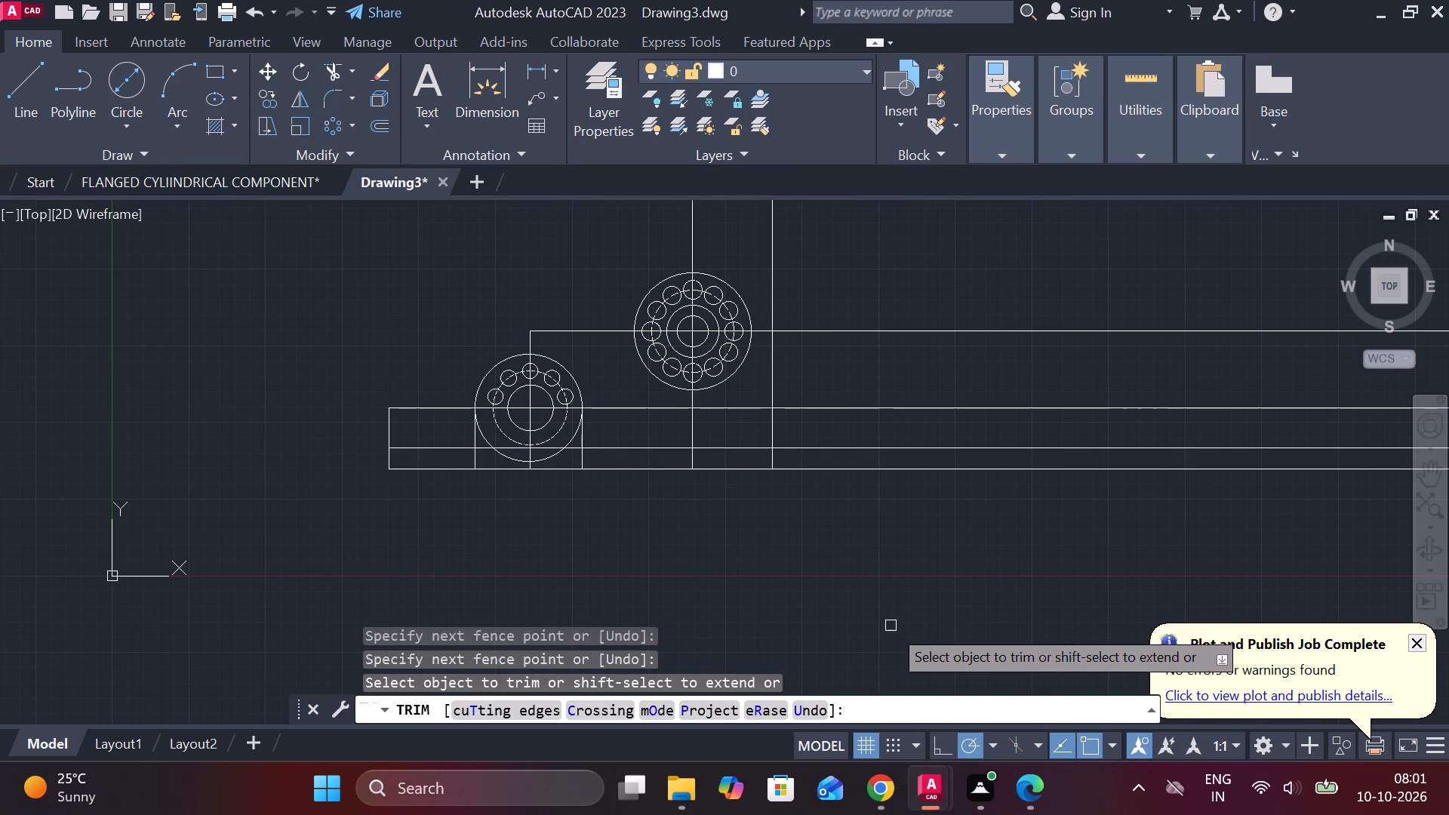
left_click_drag(823, 574, 816, 253)
left_click_drag(823, 257, 506, 229)
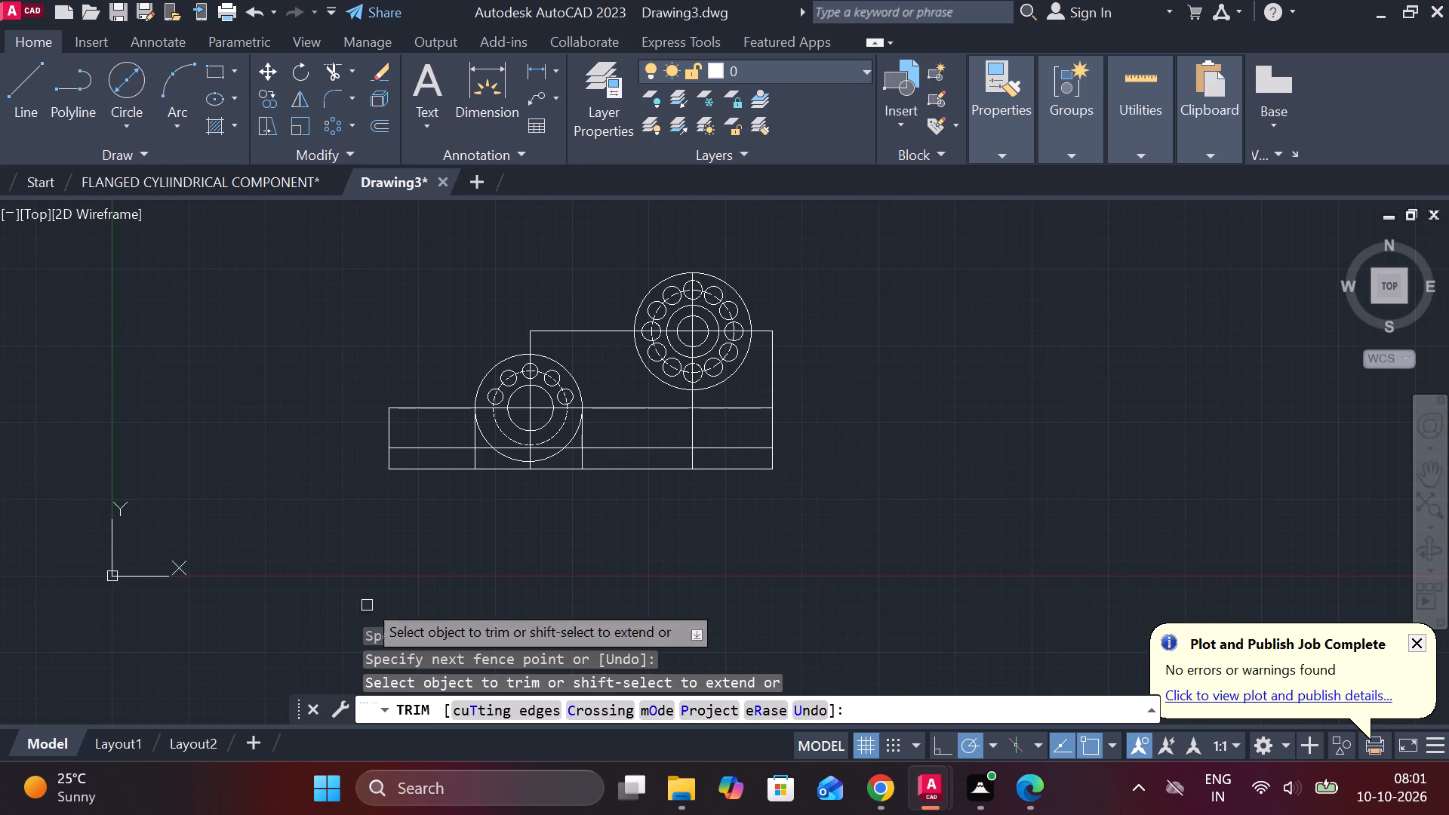
scroll(355, 478, "up", 1)
middle_click_drag(358, 466, 335, 564)
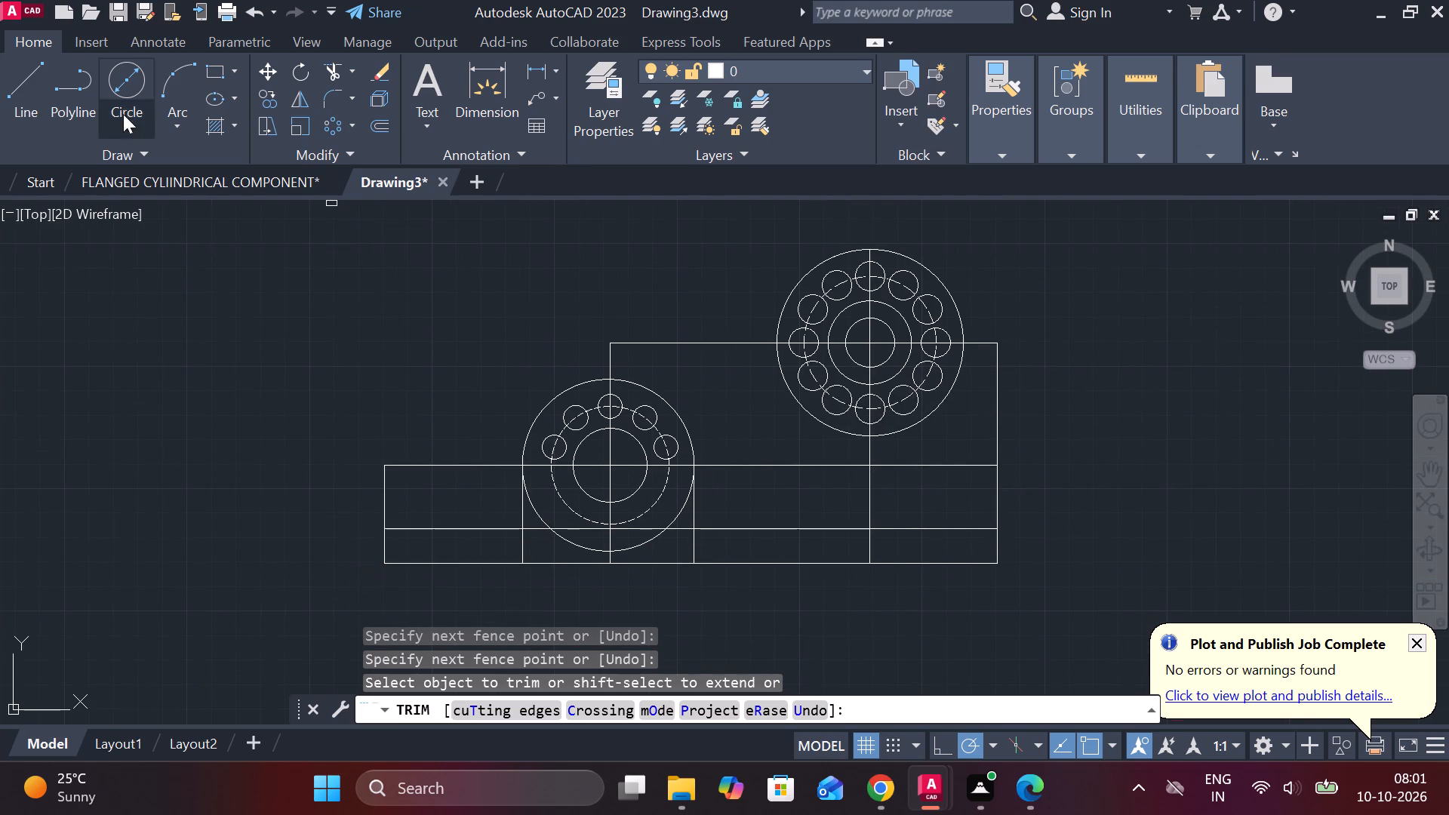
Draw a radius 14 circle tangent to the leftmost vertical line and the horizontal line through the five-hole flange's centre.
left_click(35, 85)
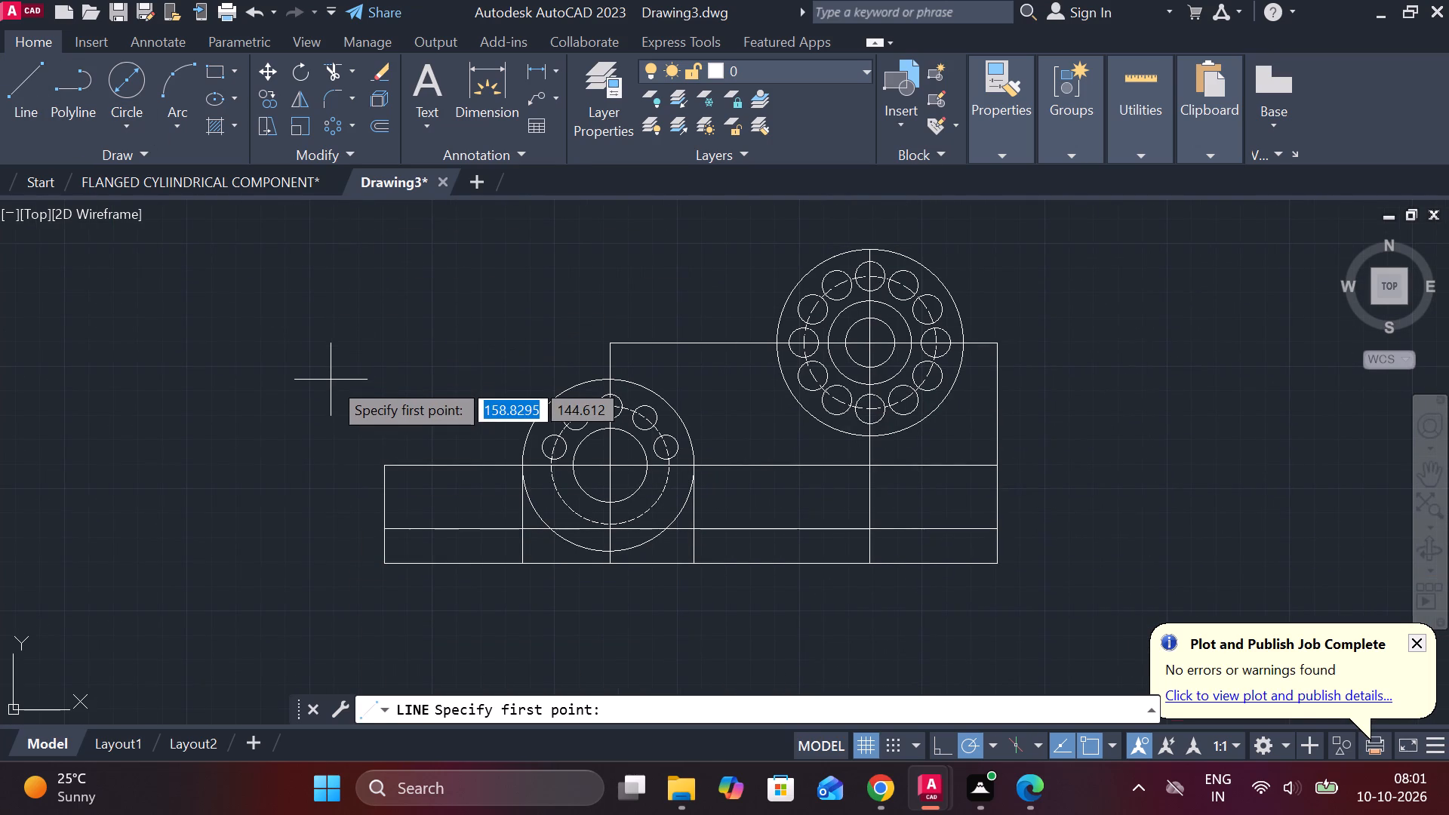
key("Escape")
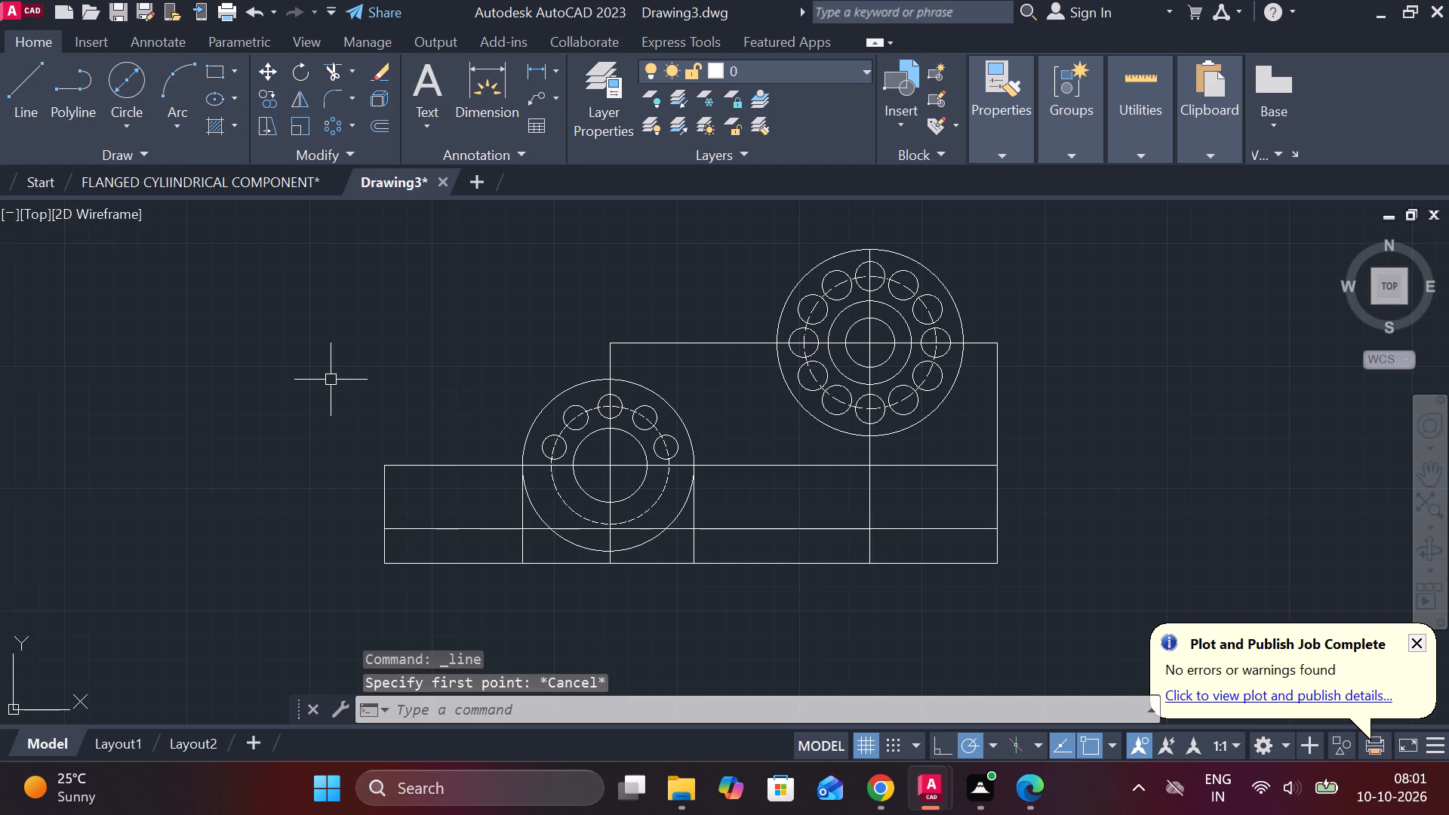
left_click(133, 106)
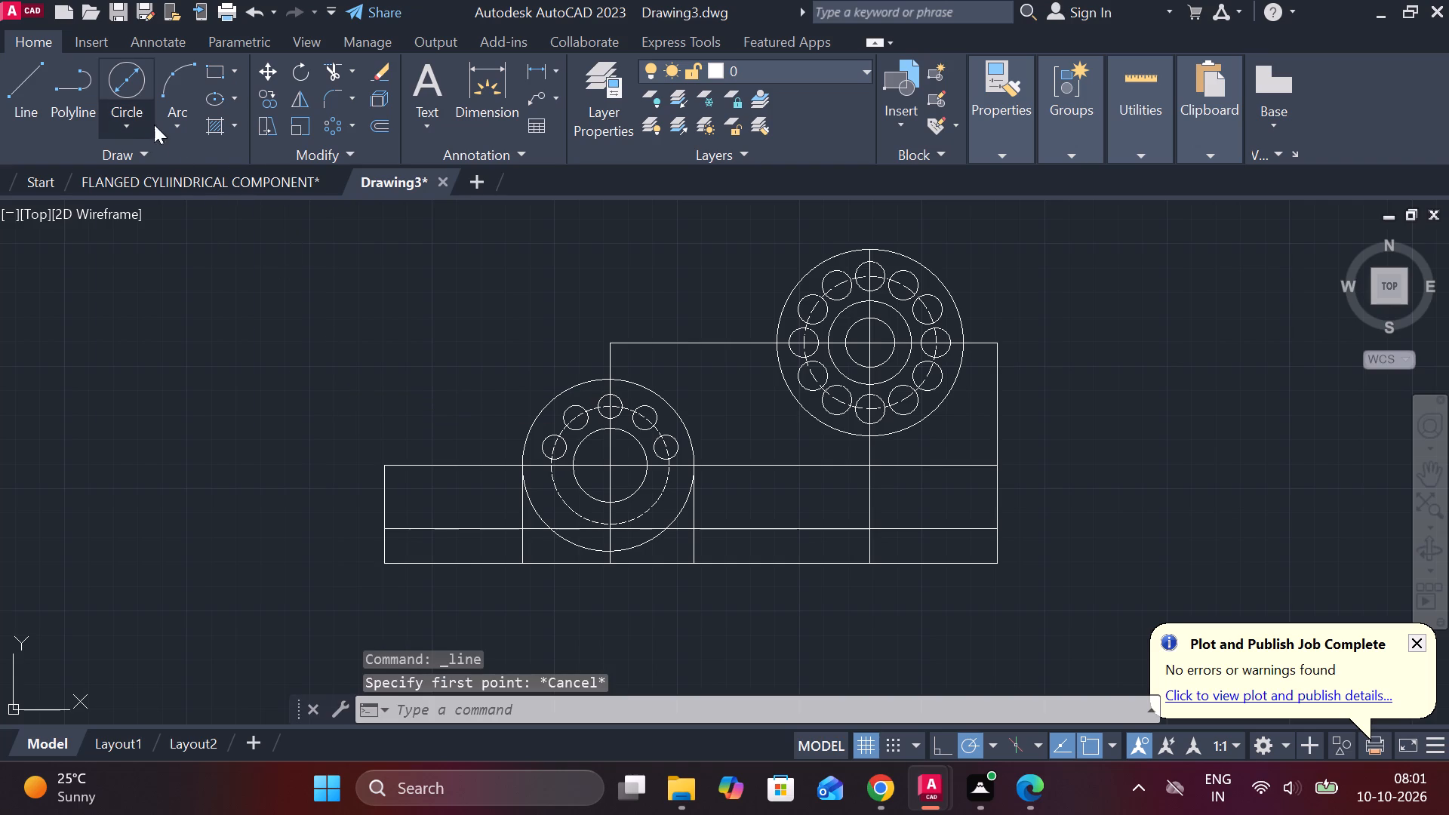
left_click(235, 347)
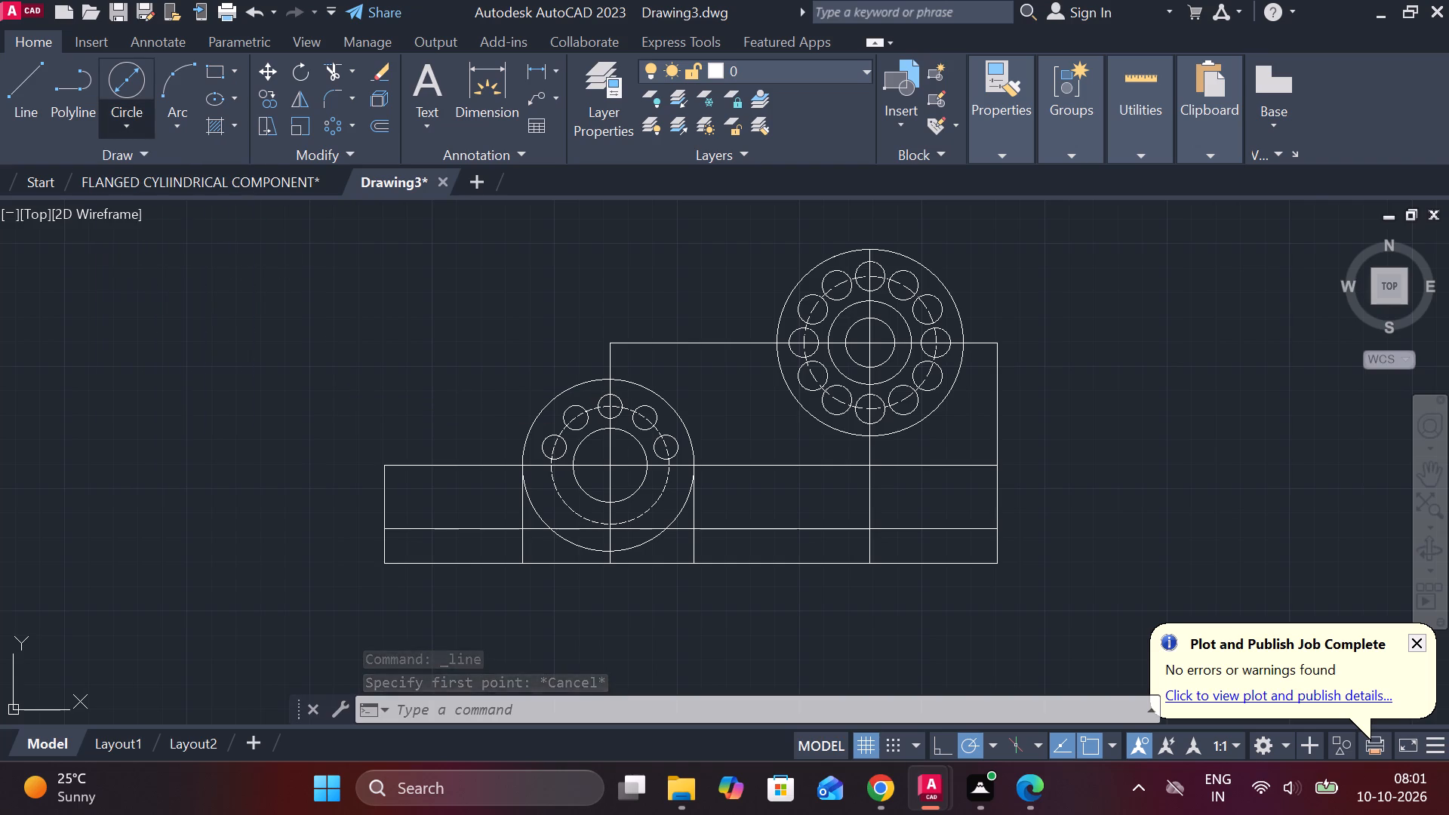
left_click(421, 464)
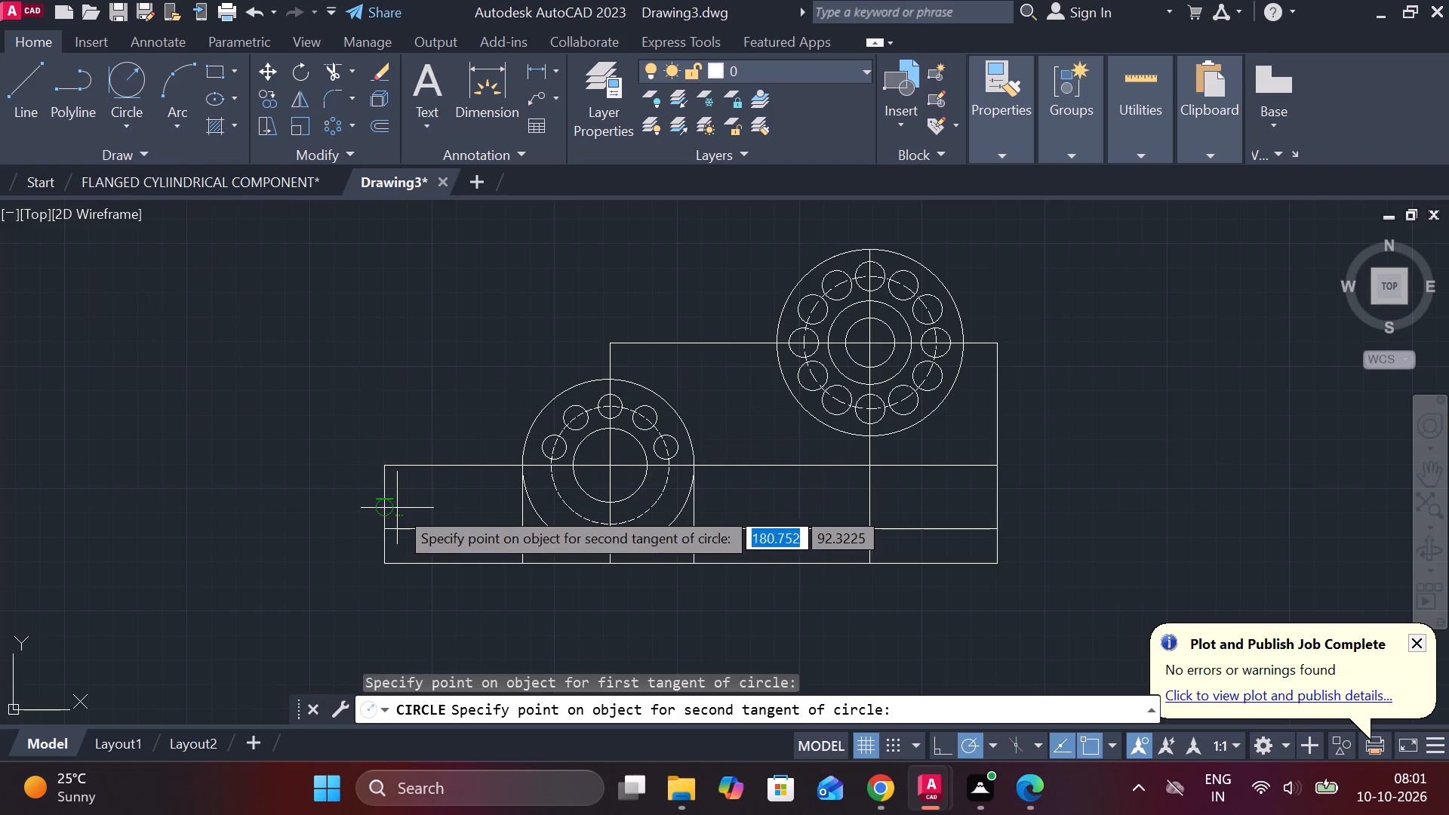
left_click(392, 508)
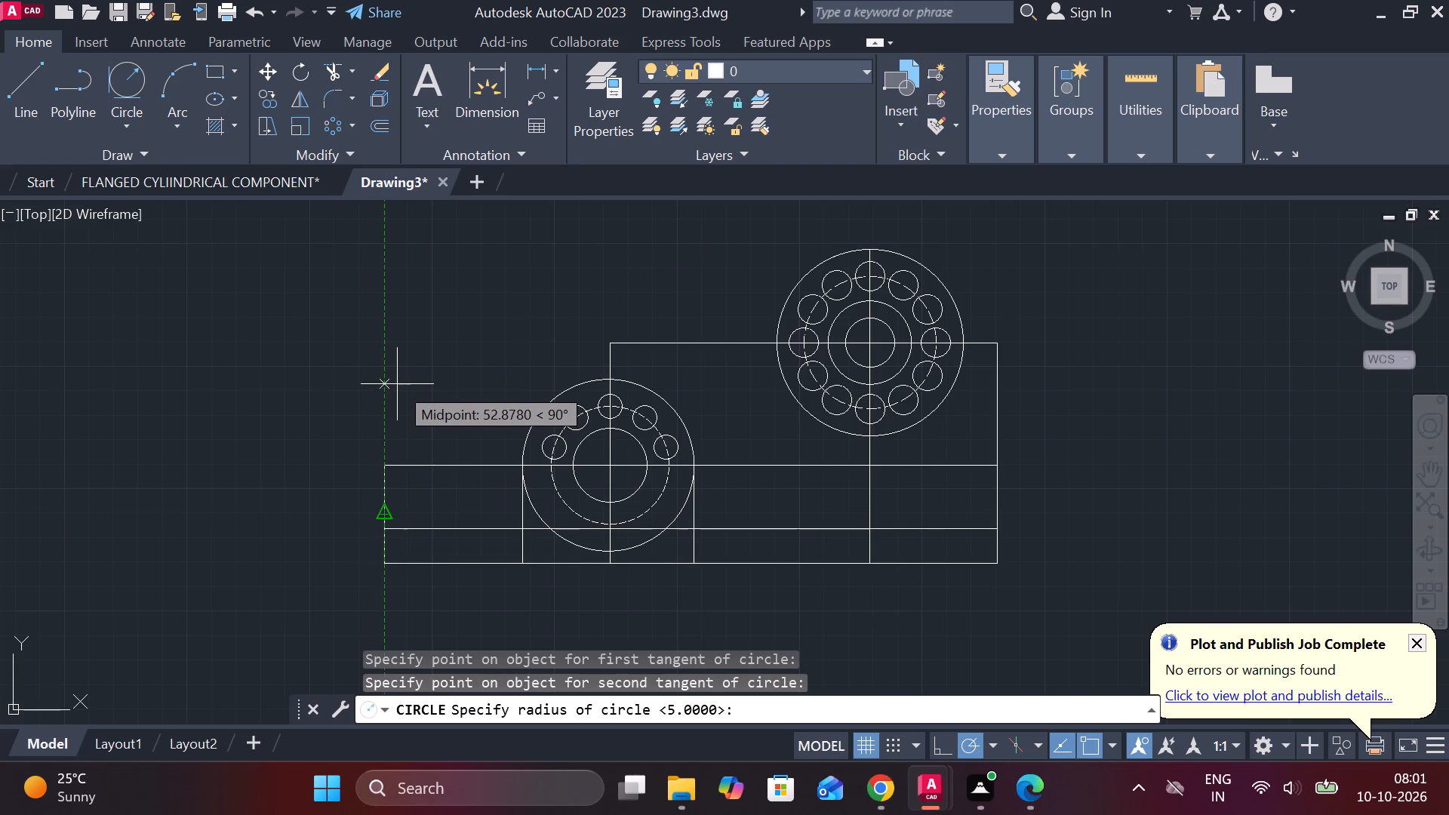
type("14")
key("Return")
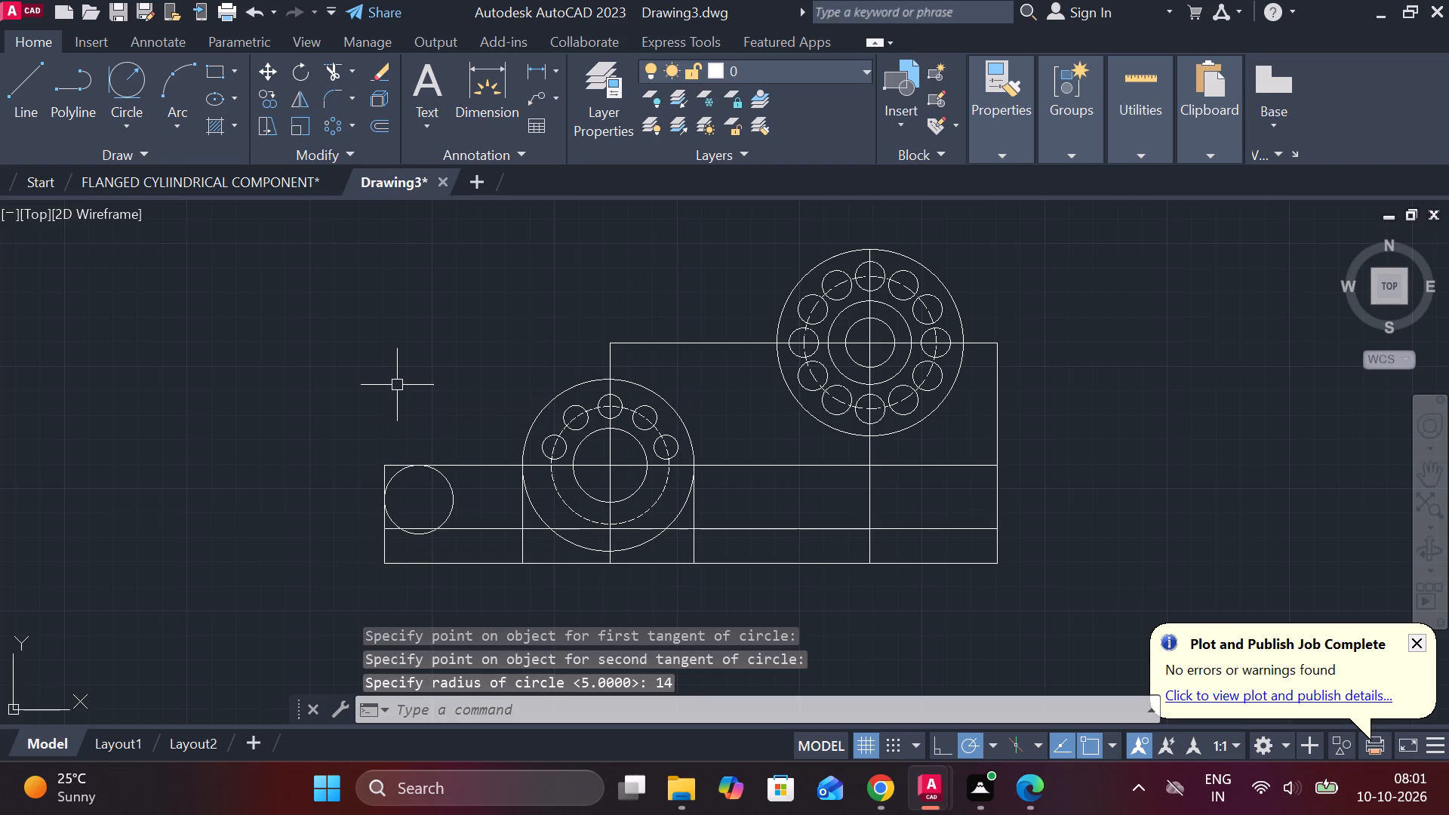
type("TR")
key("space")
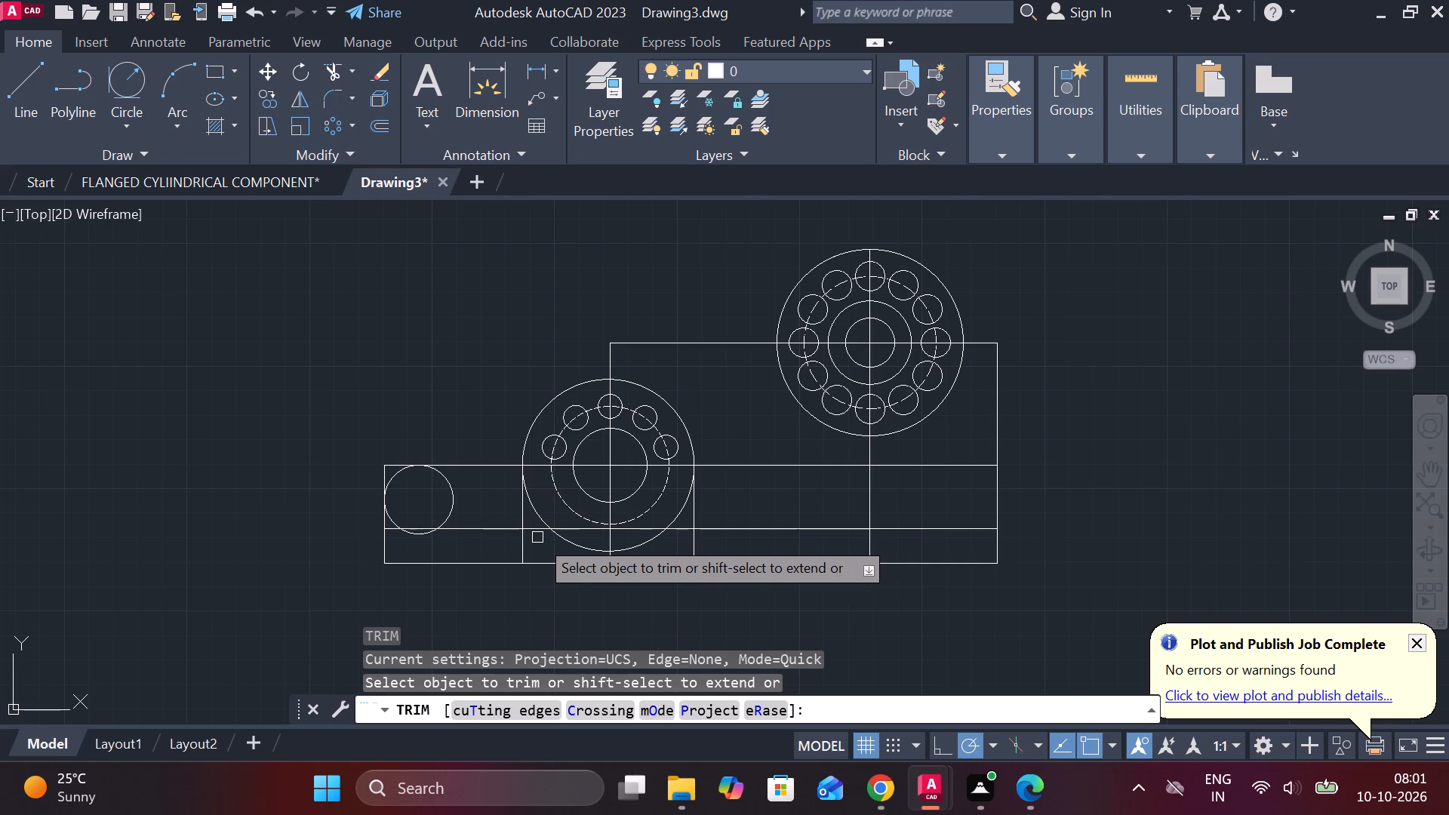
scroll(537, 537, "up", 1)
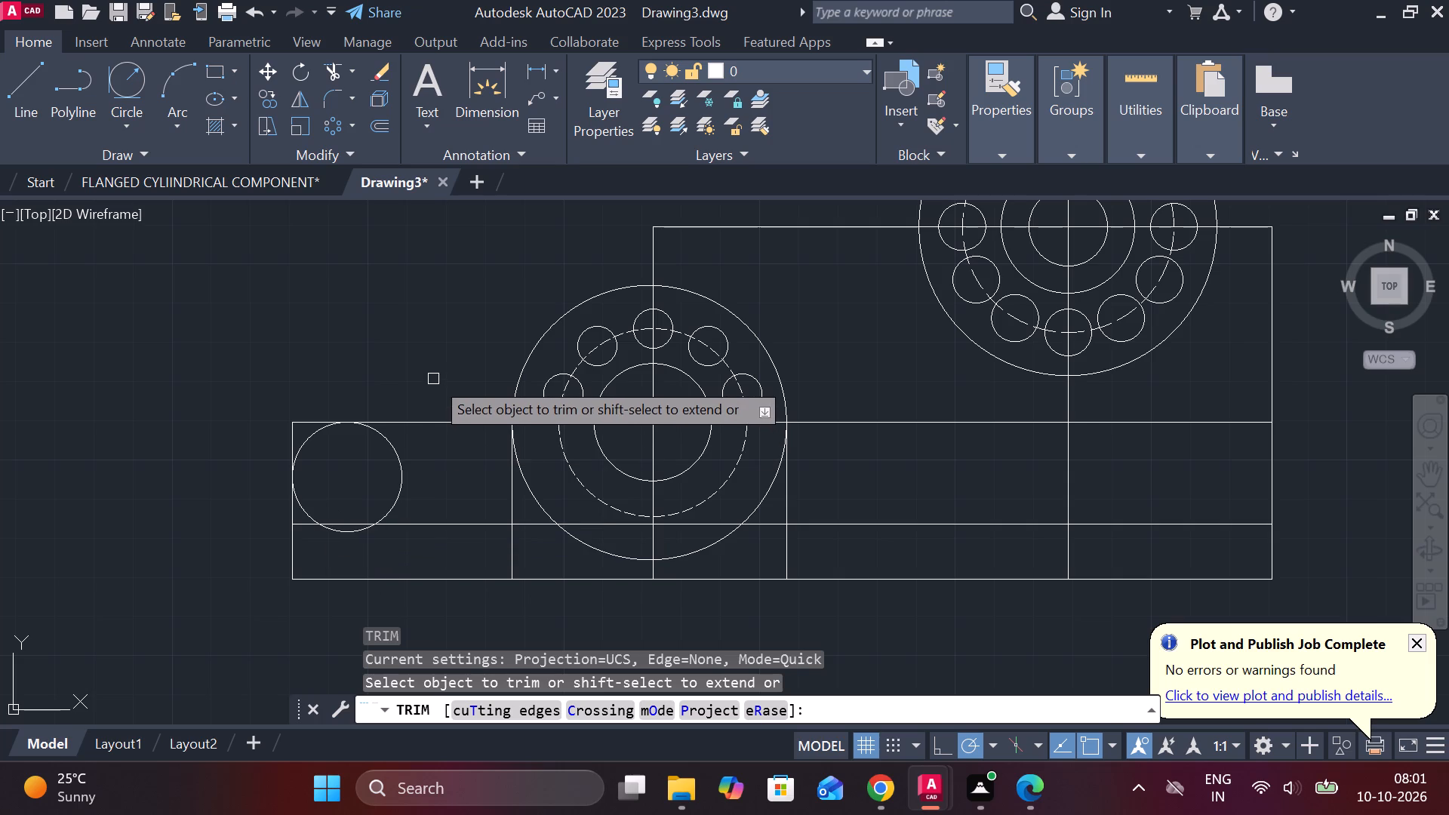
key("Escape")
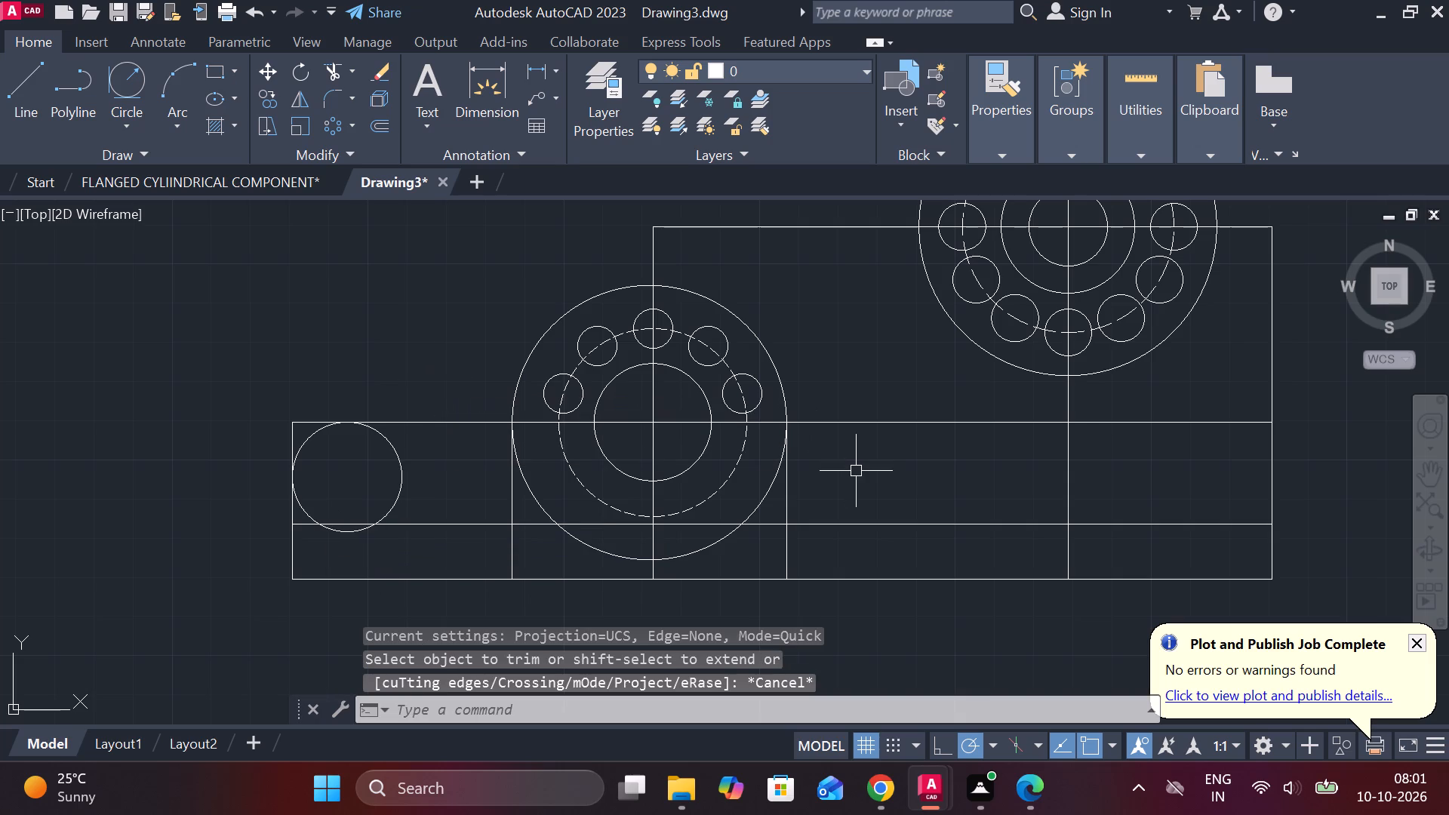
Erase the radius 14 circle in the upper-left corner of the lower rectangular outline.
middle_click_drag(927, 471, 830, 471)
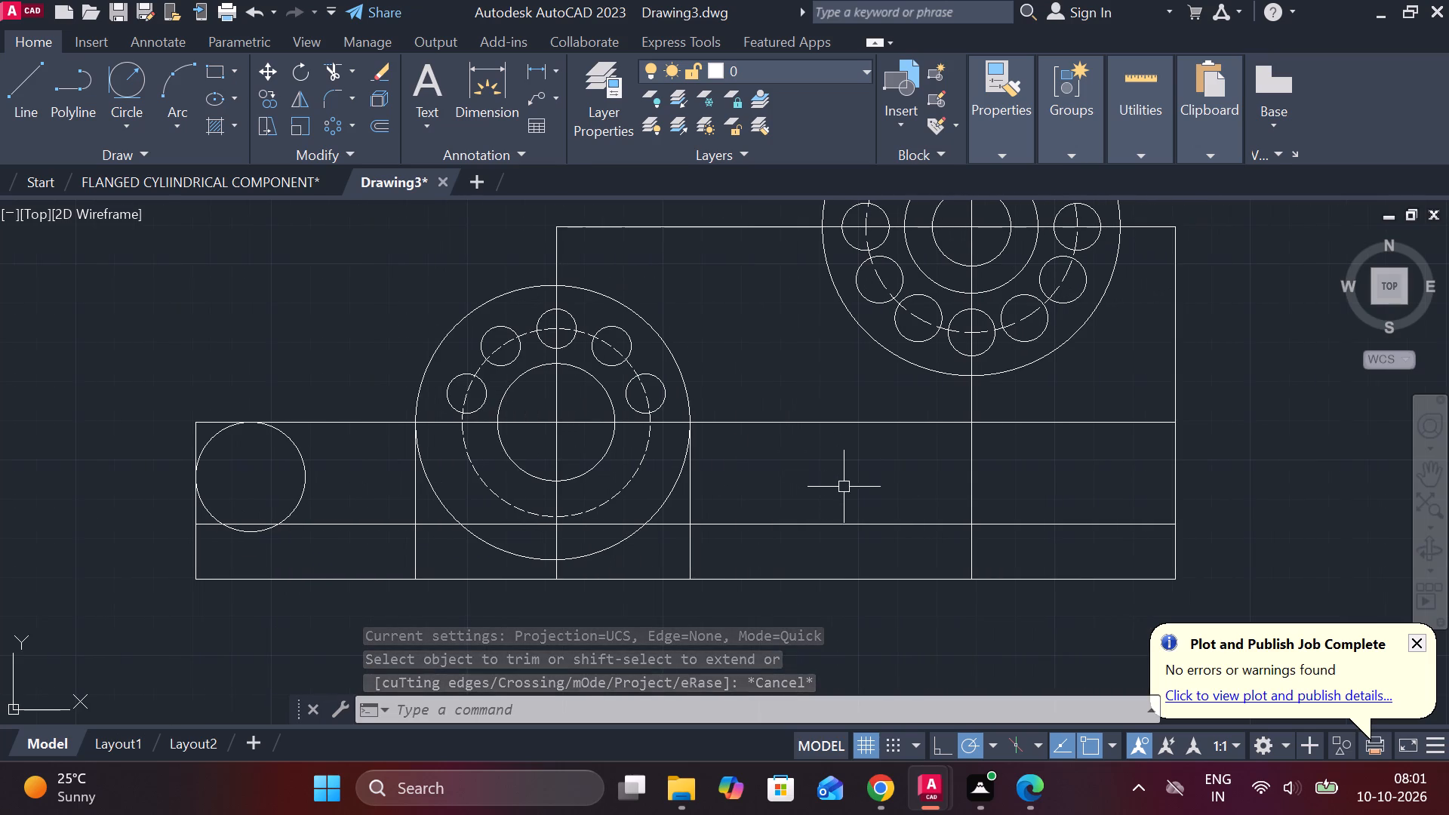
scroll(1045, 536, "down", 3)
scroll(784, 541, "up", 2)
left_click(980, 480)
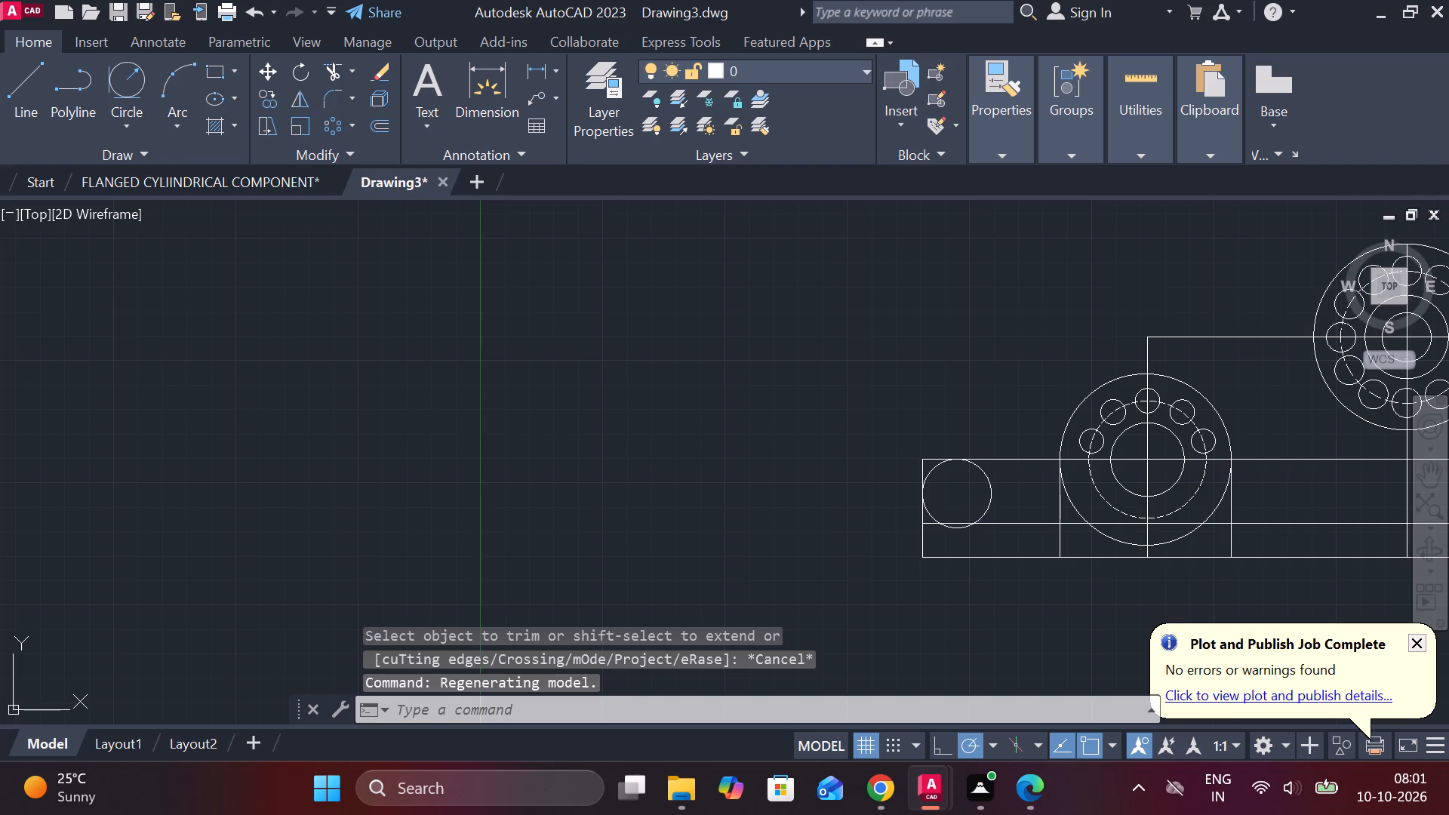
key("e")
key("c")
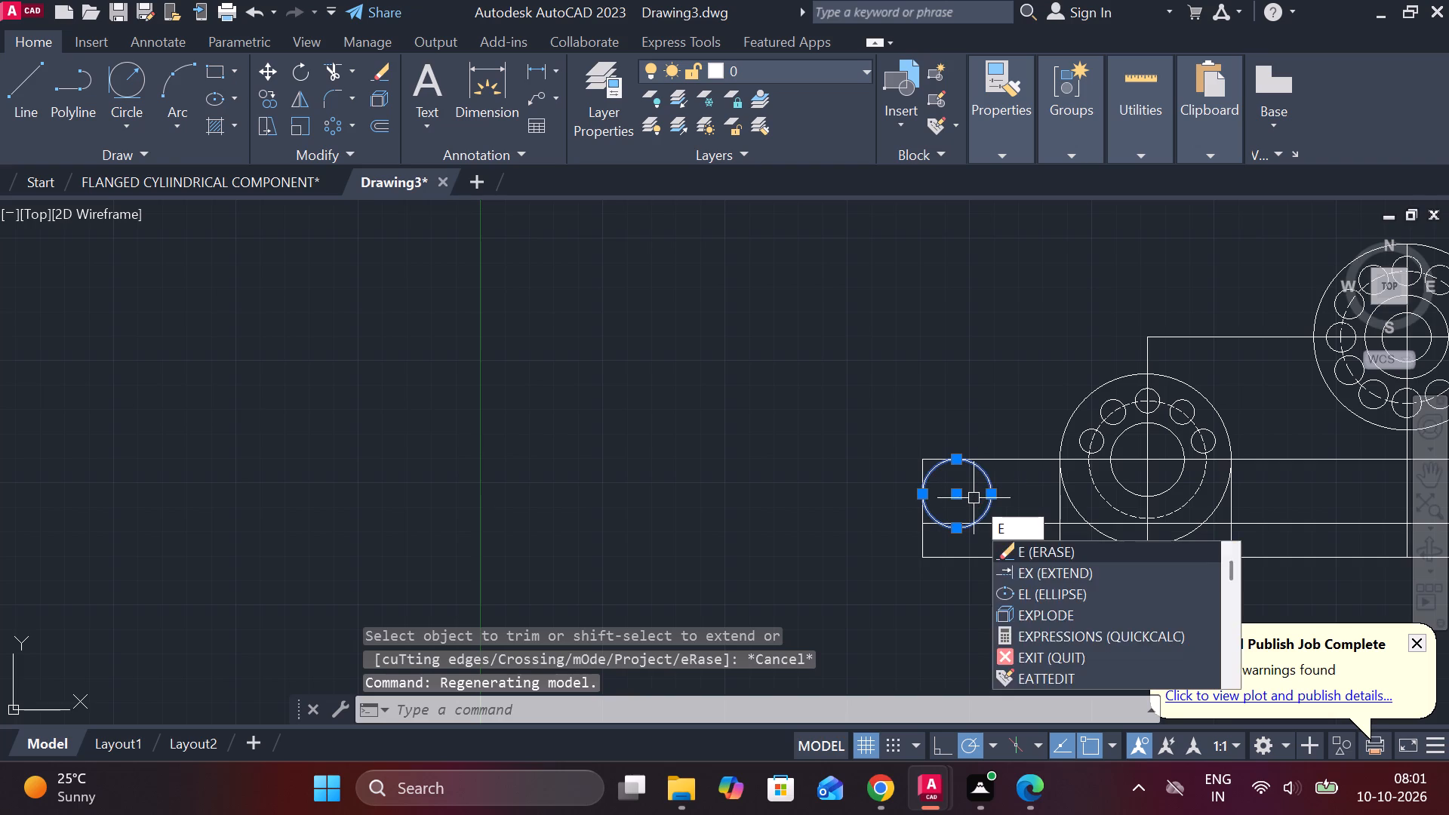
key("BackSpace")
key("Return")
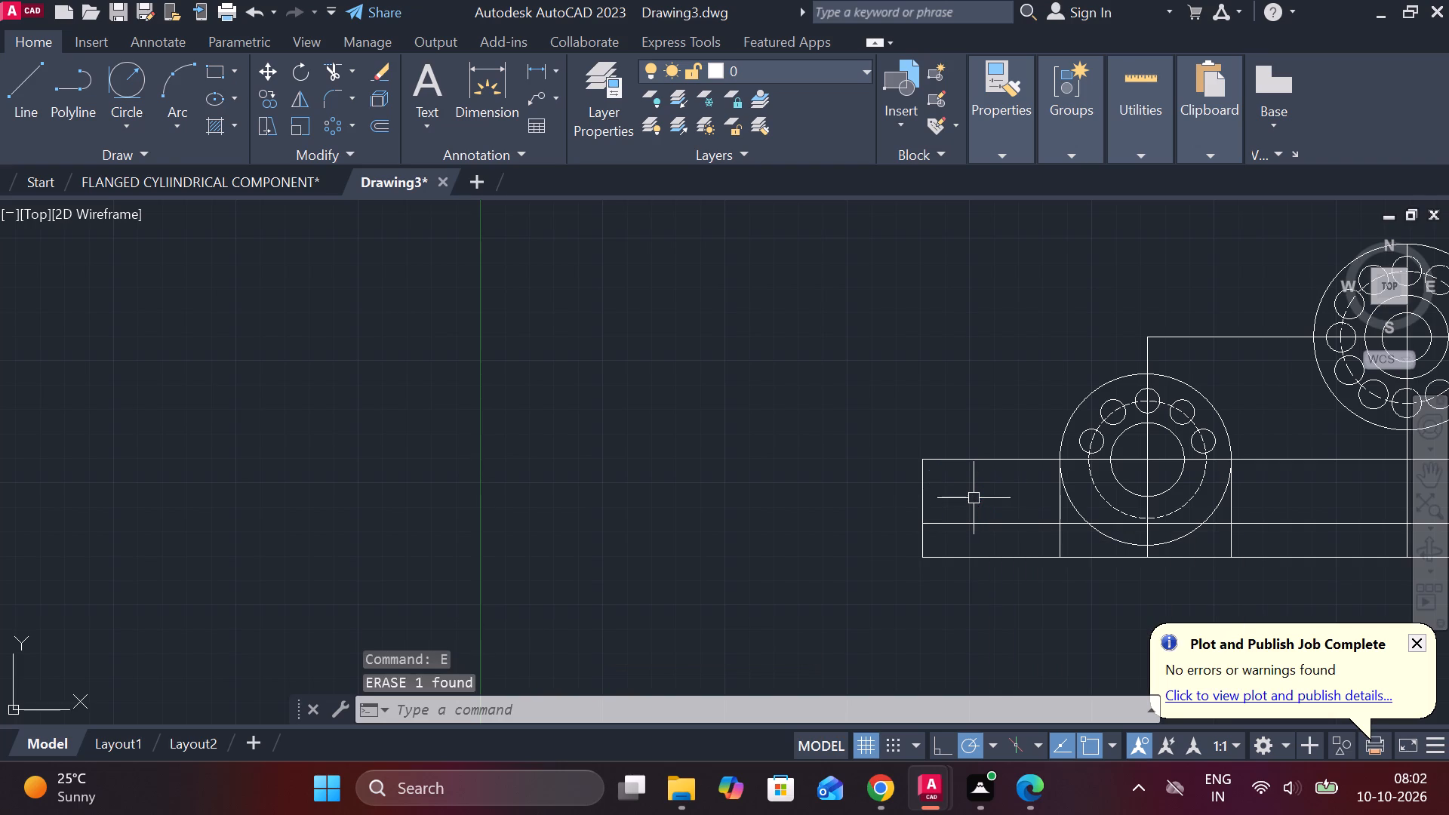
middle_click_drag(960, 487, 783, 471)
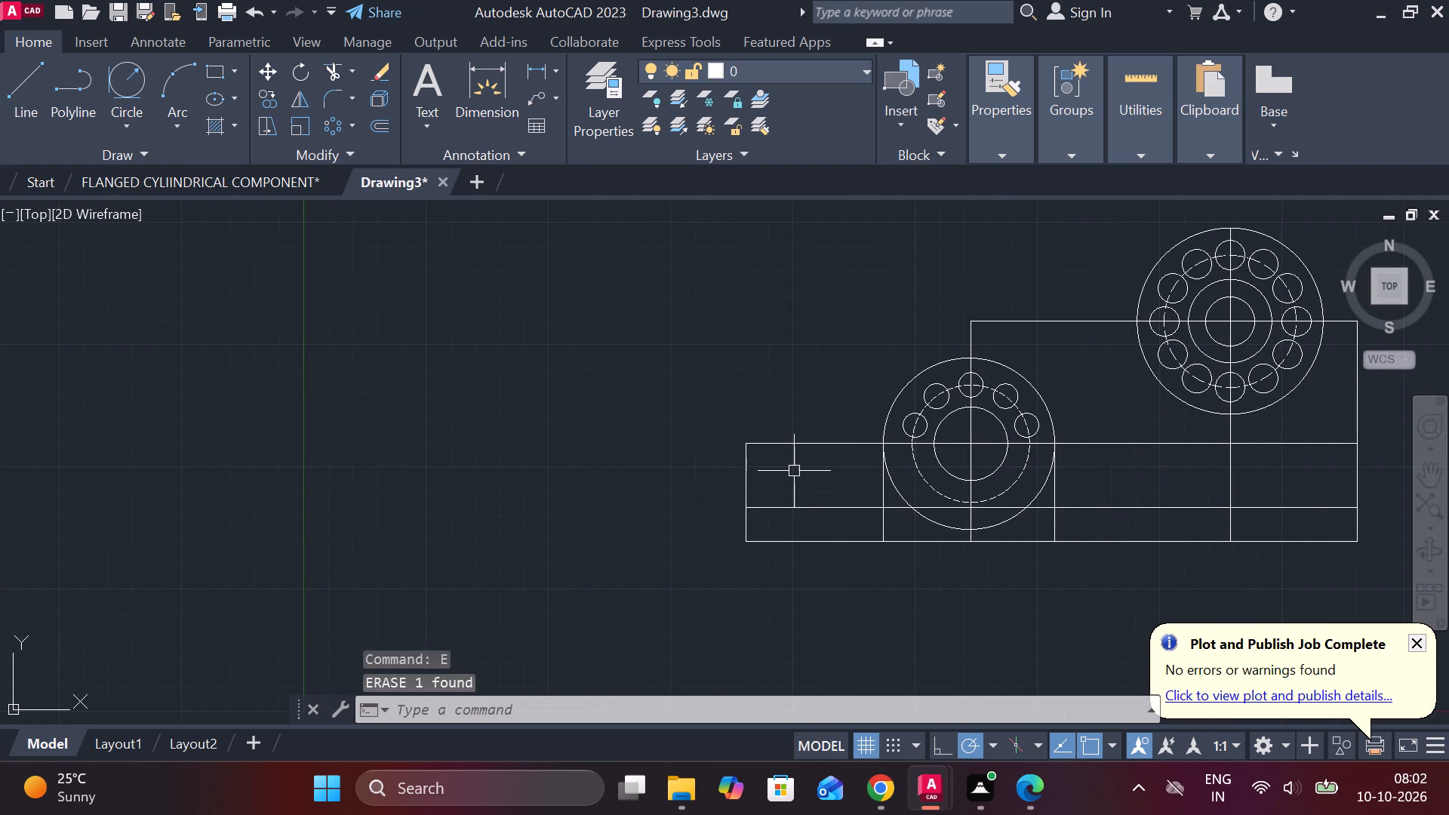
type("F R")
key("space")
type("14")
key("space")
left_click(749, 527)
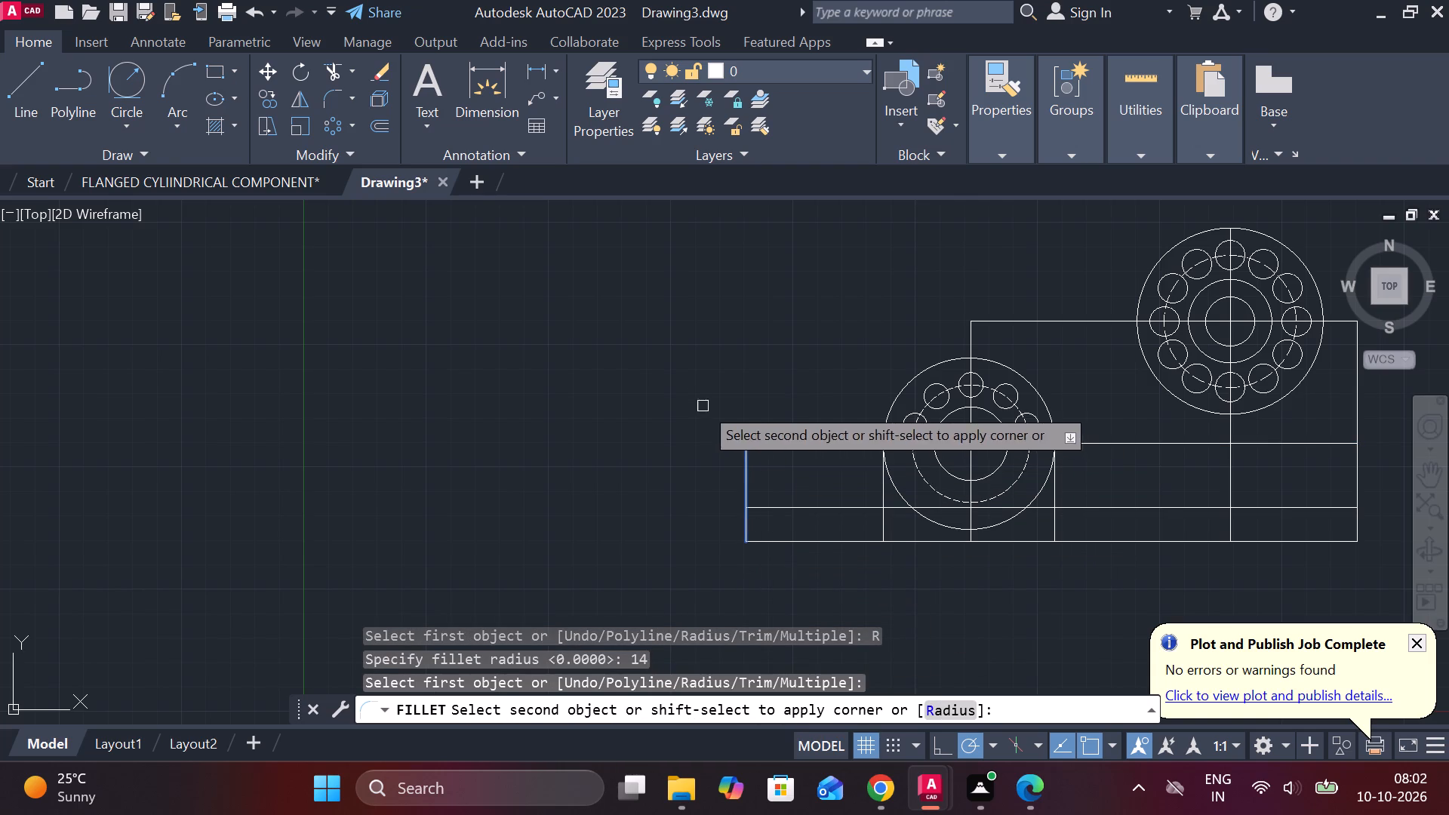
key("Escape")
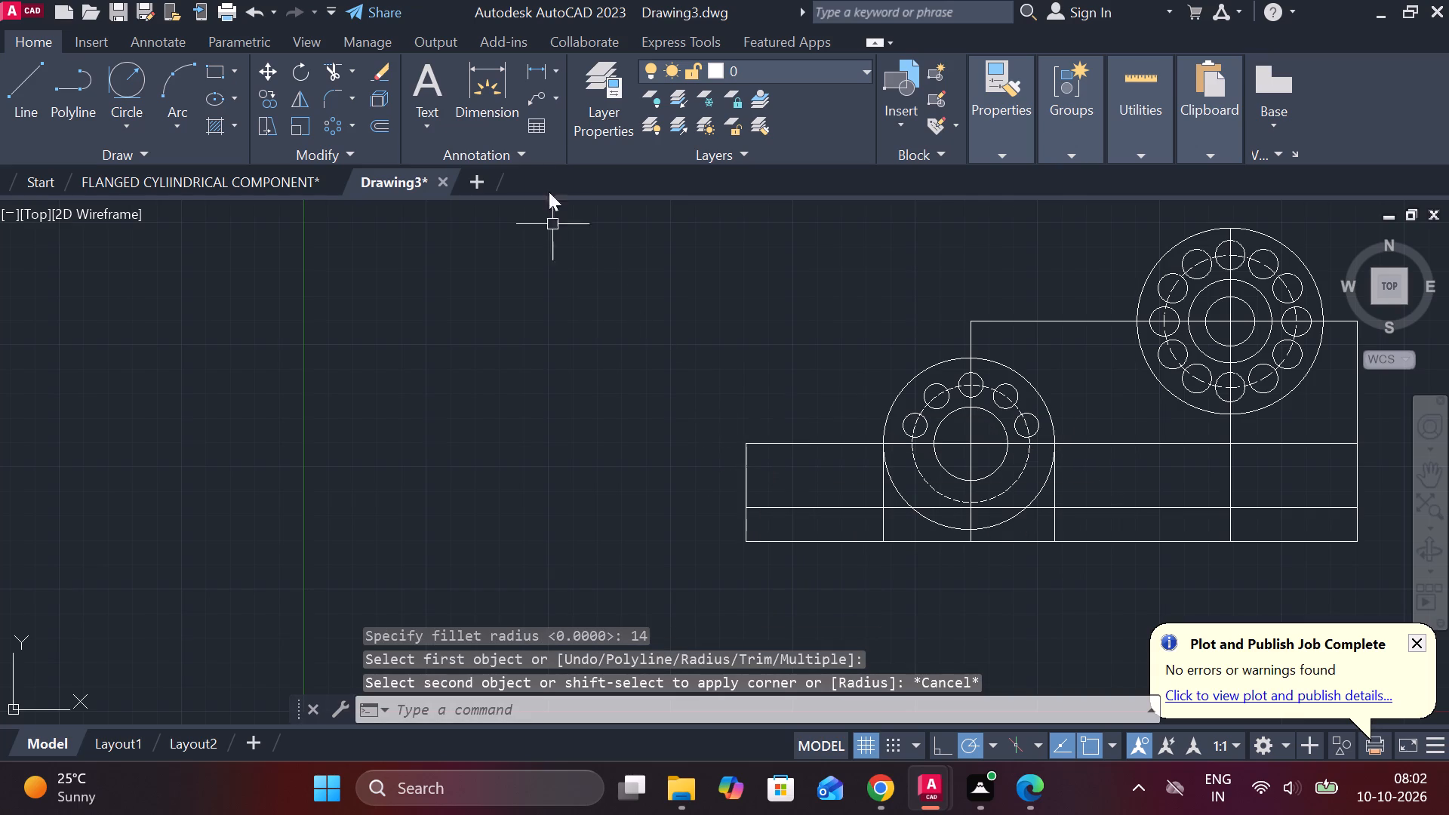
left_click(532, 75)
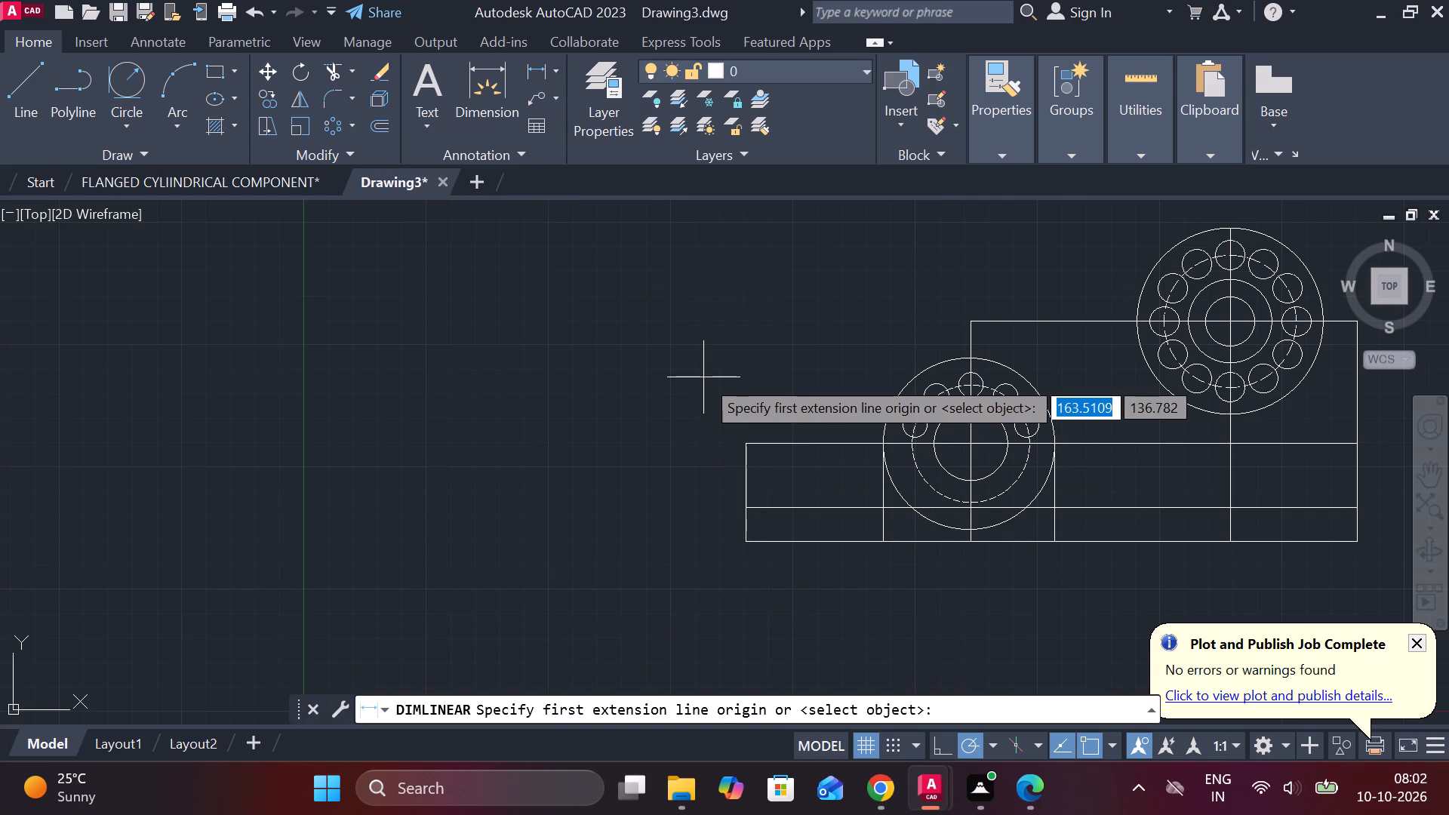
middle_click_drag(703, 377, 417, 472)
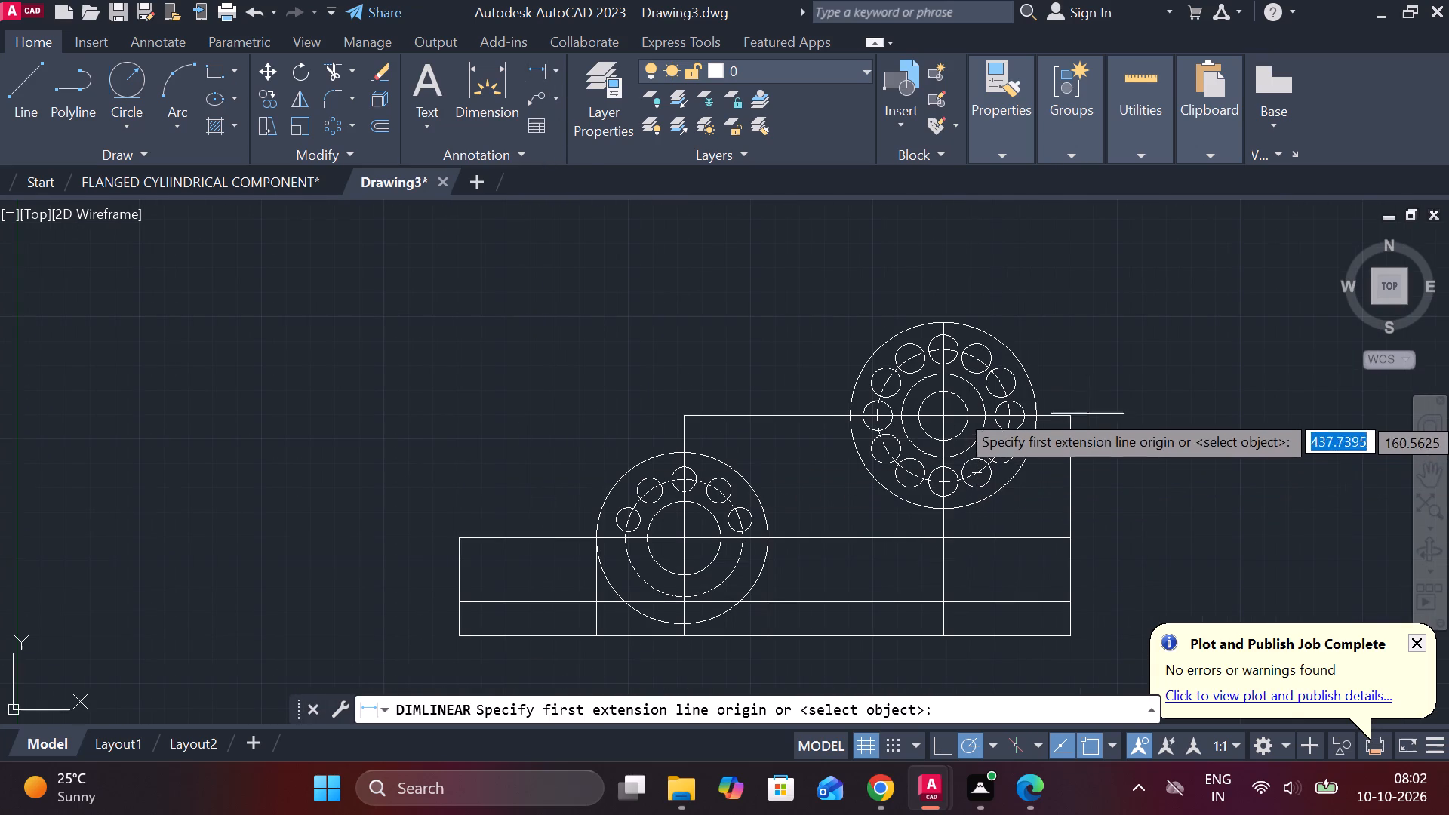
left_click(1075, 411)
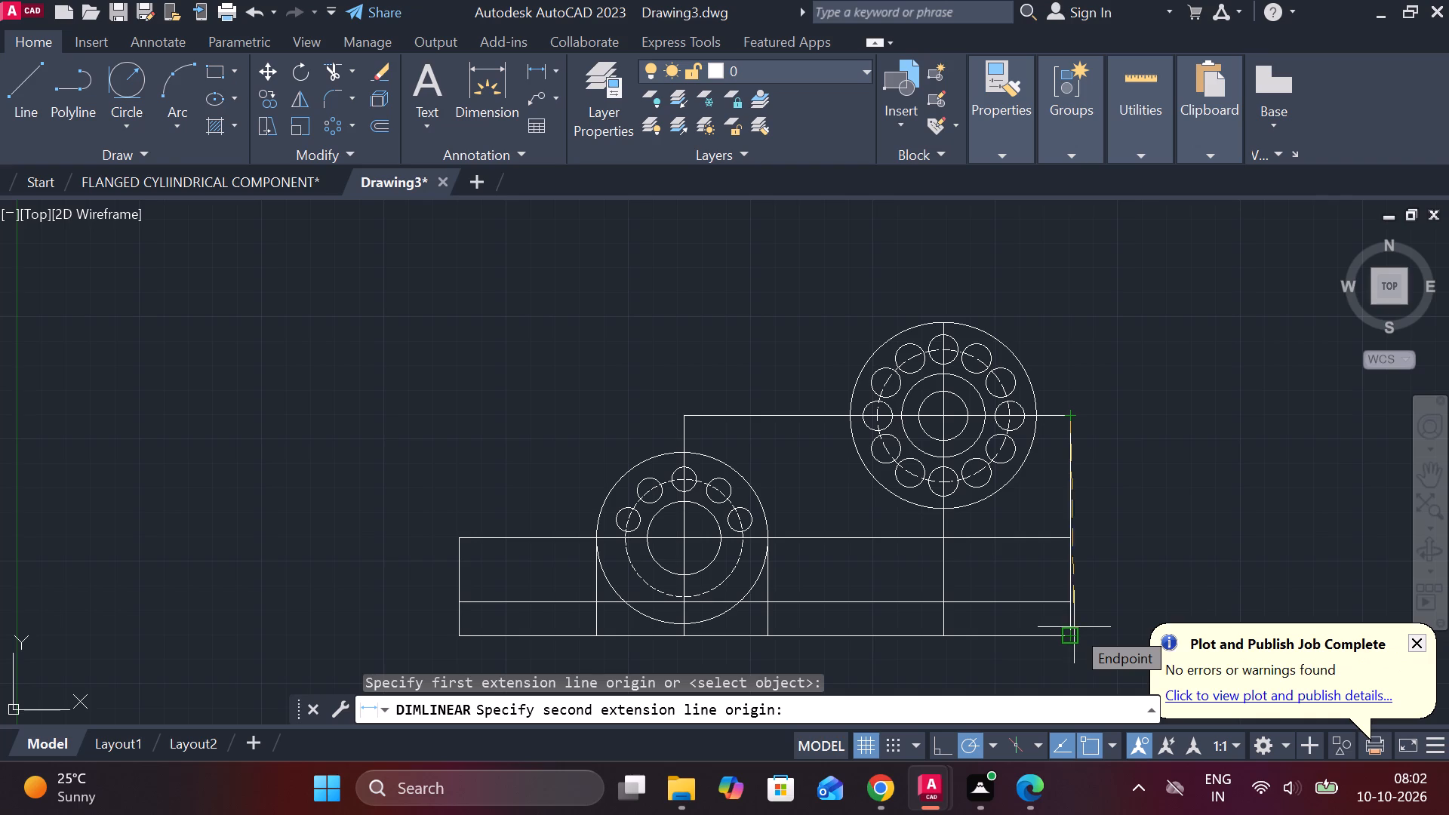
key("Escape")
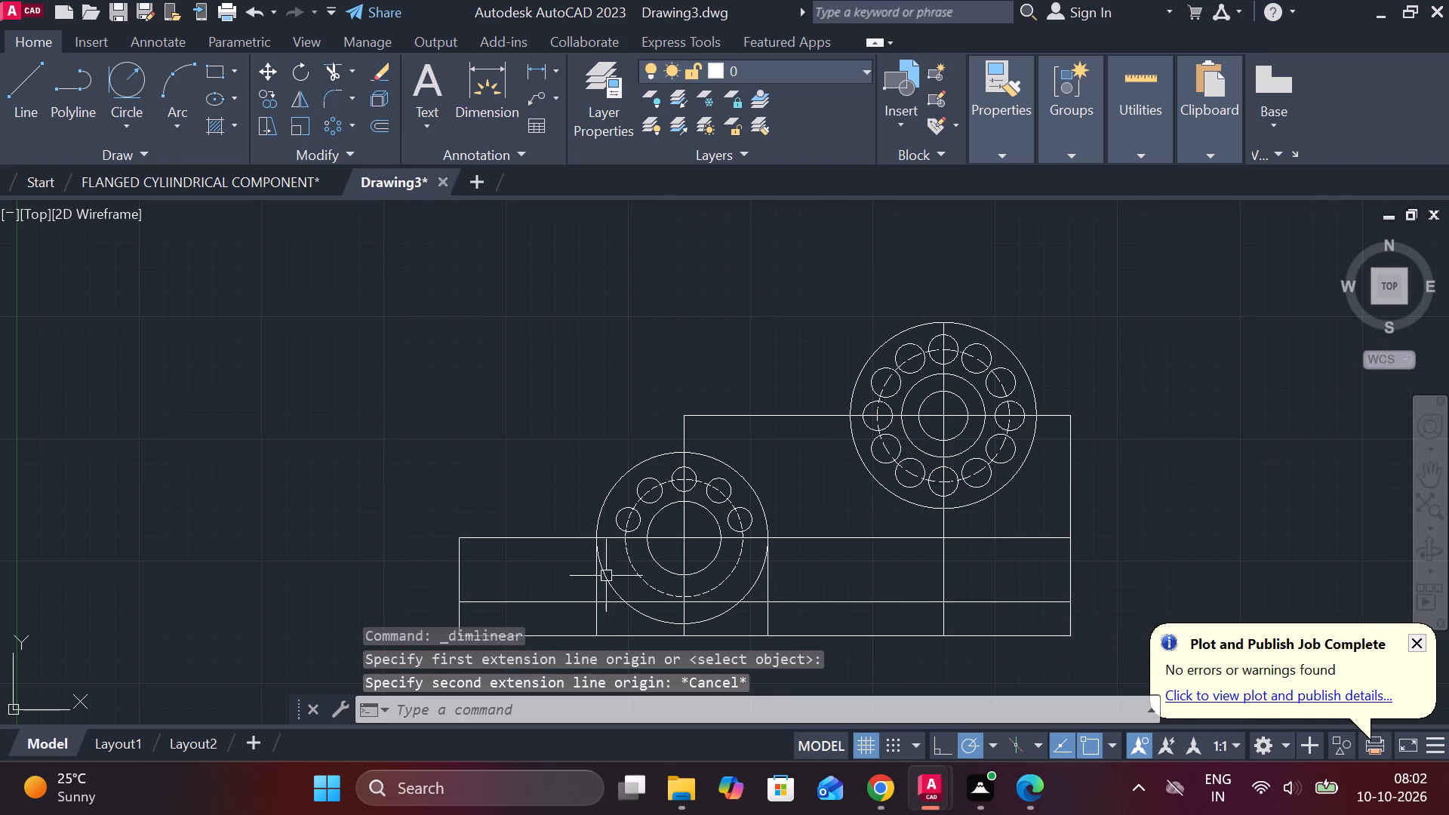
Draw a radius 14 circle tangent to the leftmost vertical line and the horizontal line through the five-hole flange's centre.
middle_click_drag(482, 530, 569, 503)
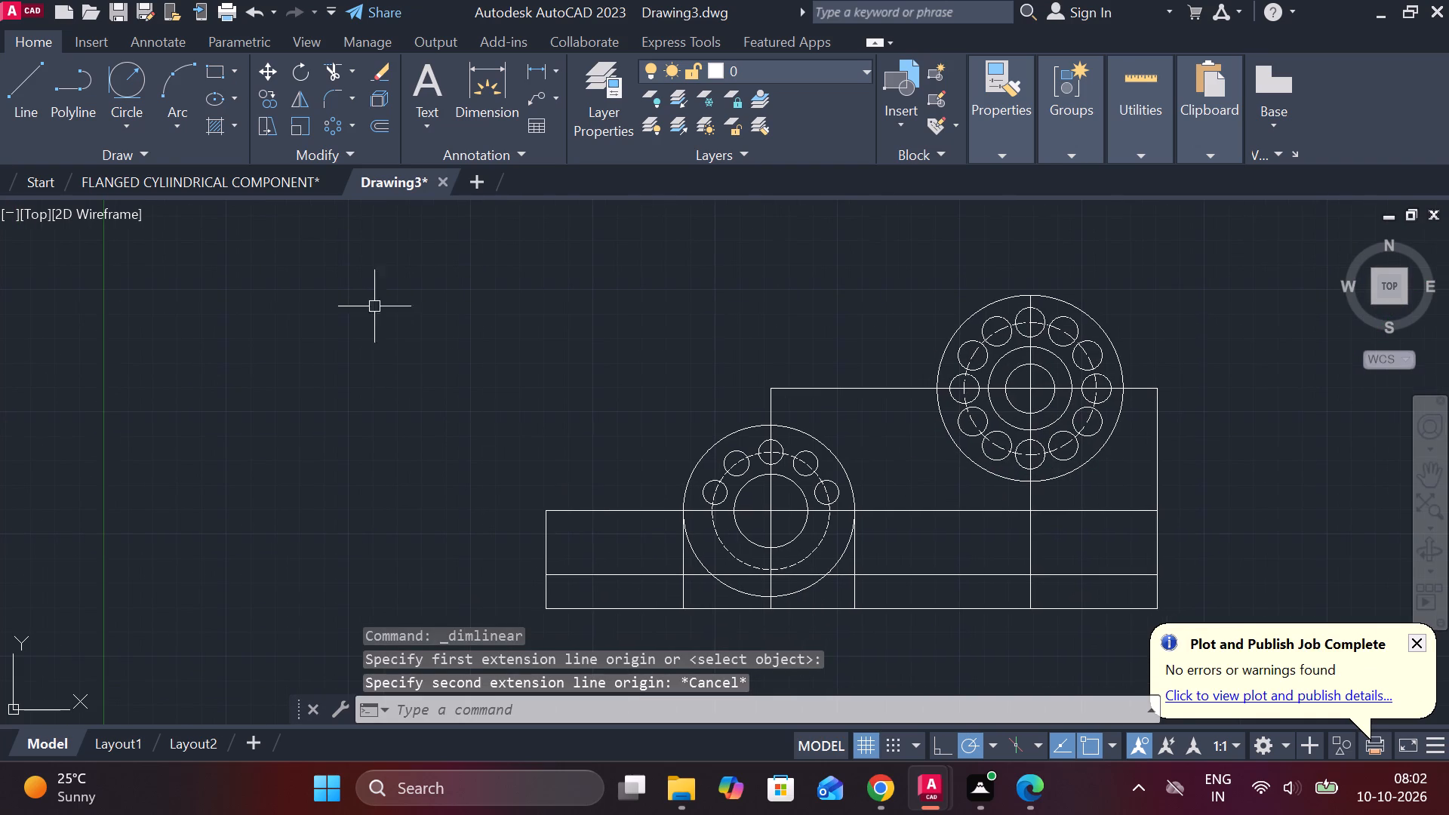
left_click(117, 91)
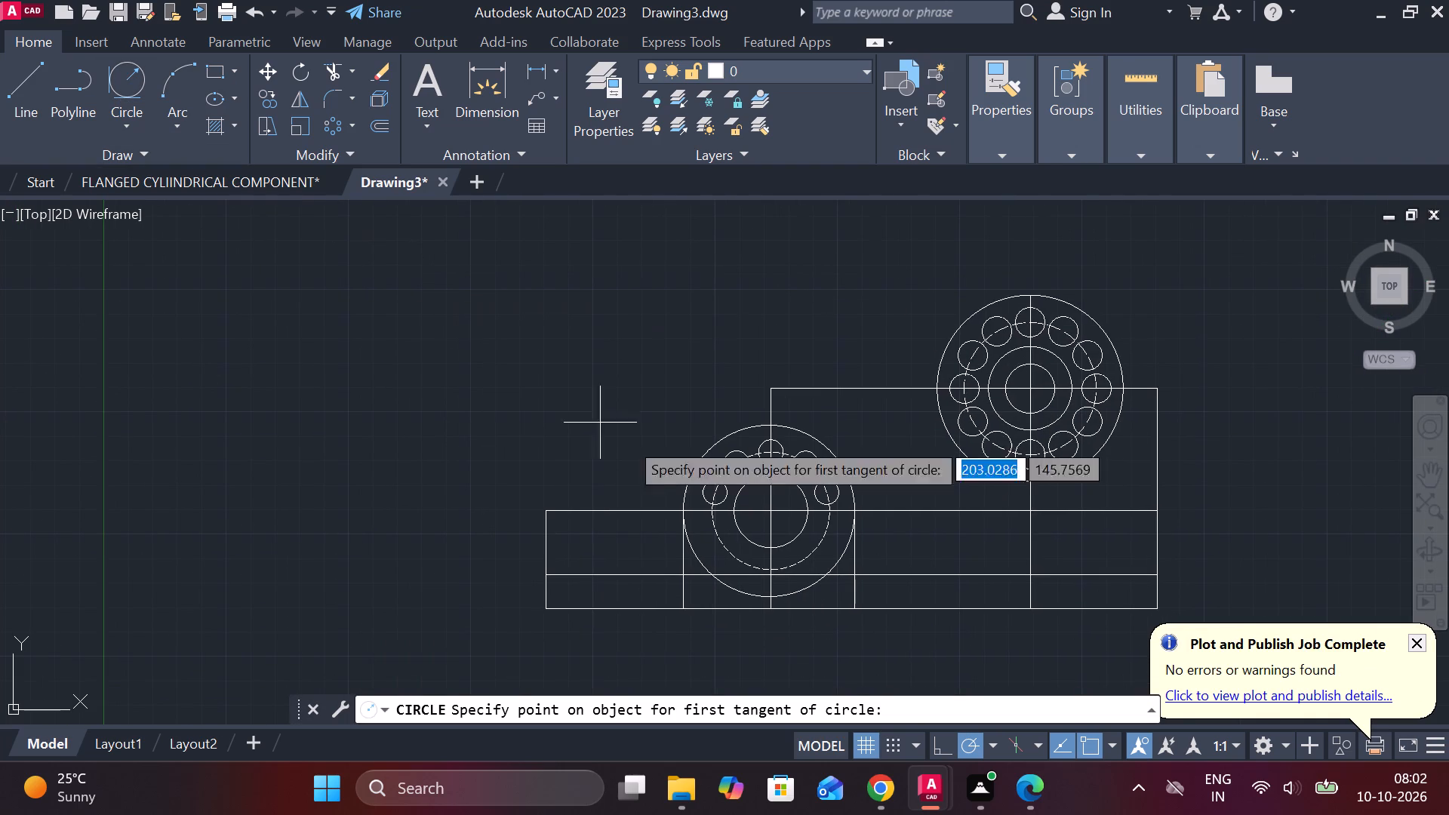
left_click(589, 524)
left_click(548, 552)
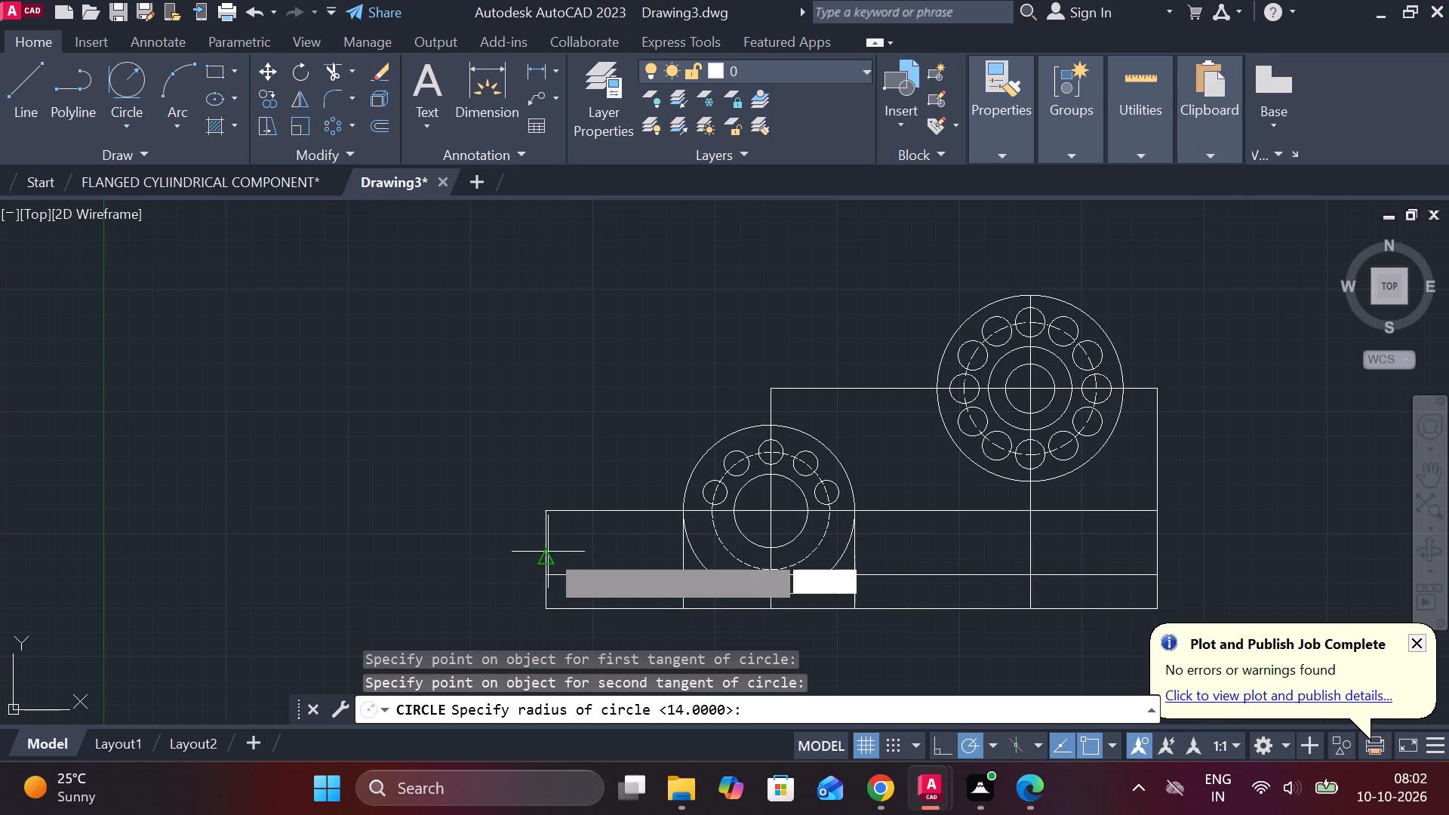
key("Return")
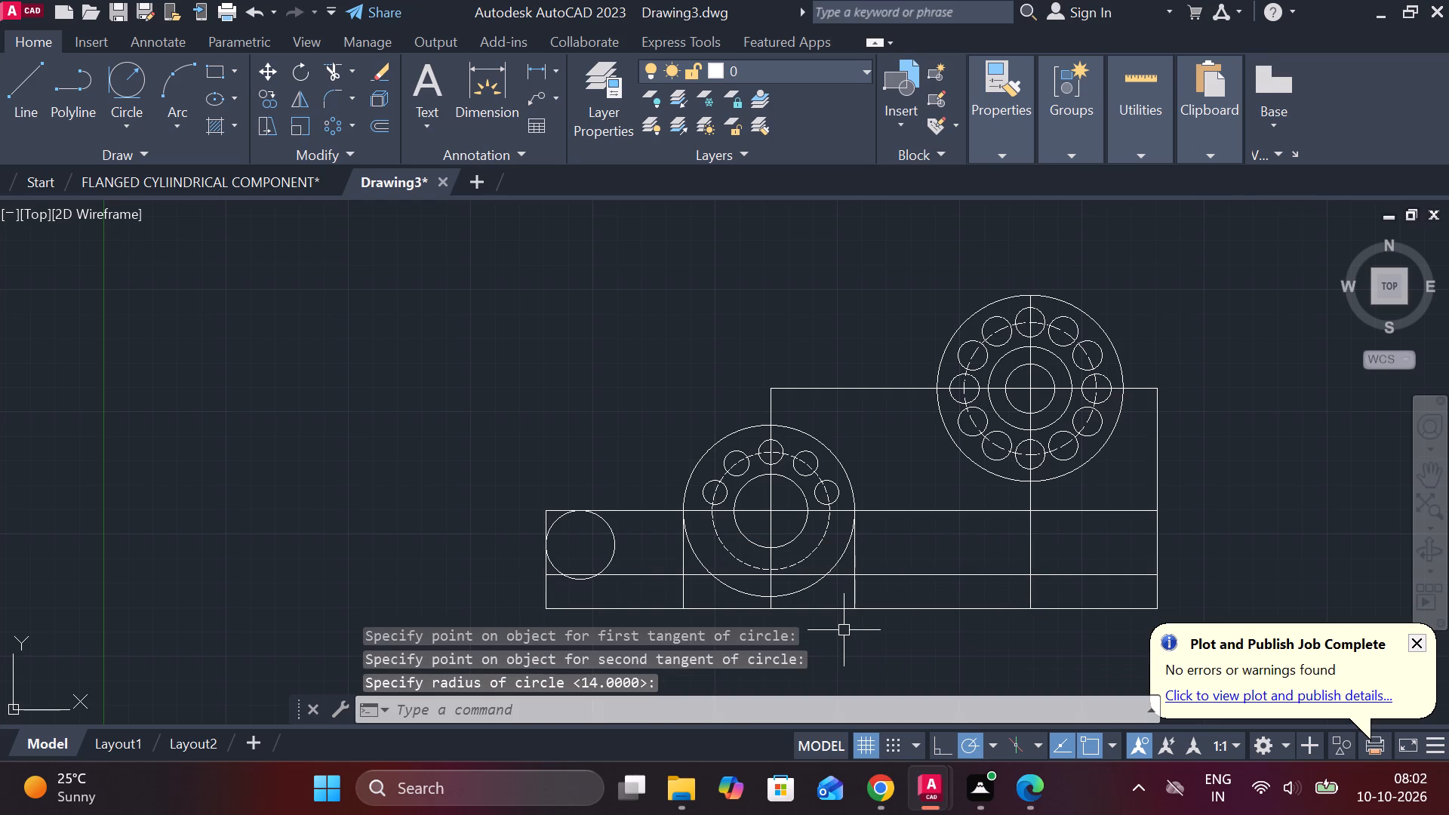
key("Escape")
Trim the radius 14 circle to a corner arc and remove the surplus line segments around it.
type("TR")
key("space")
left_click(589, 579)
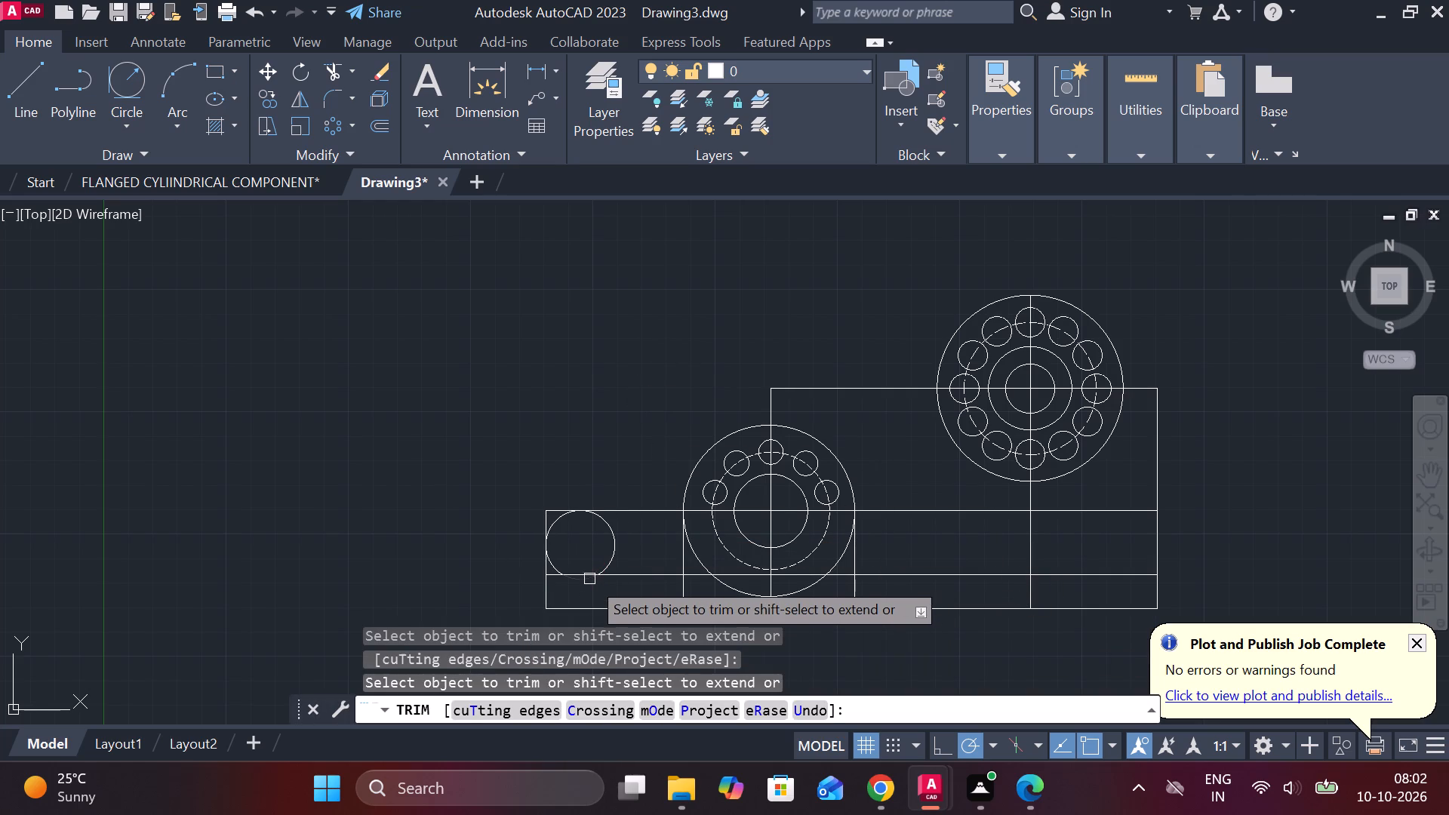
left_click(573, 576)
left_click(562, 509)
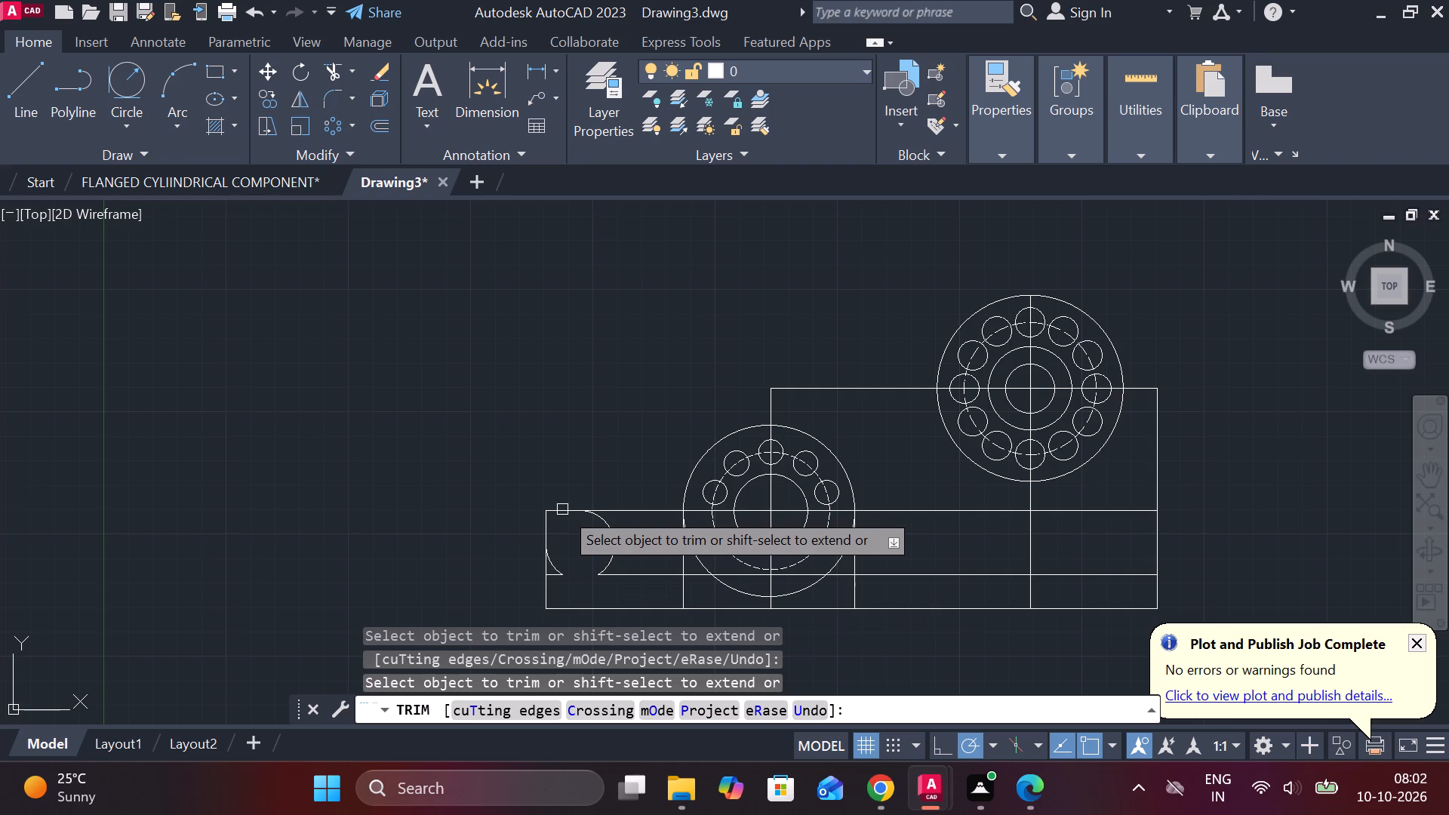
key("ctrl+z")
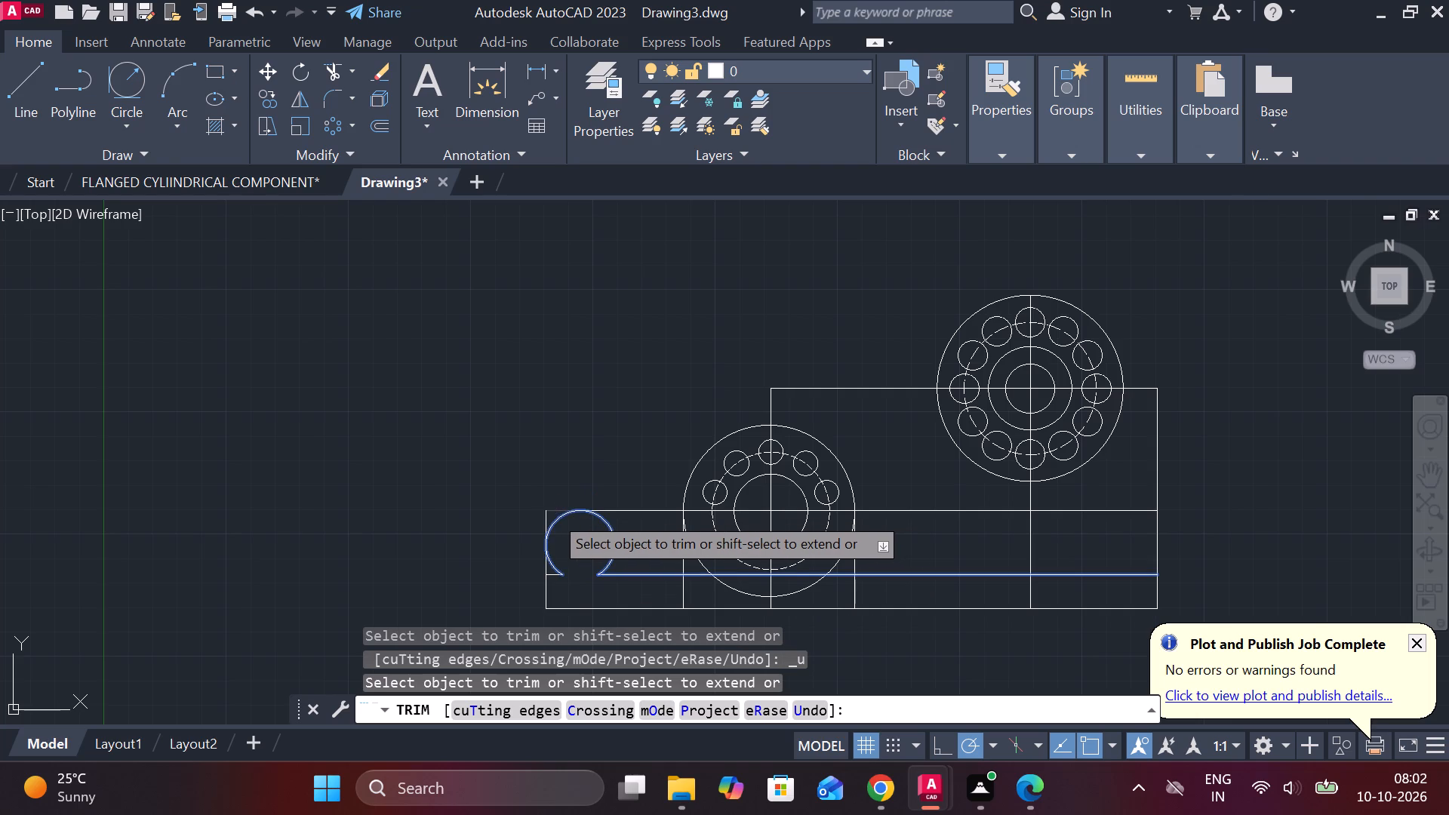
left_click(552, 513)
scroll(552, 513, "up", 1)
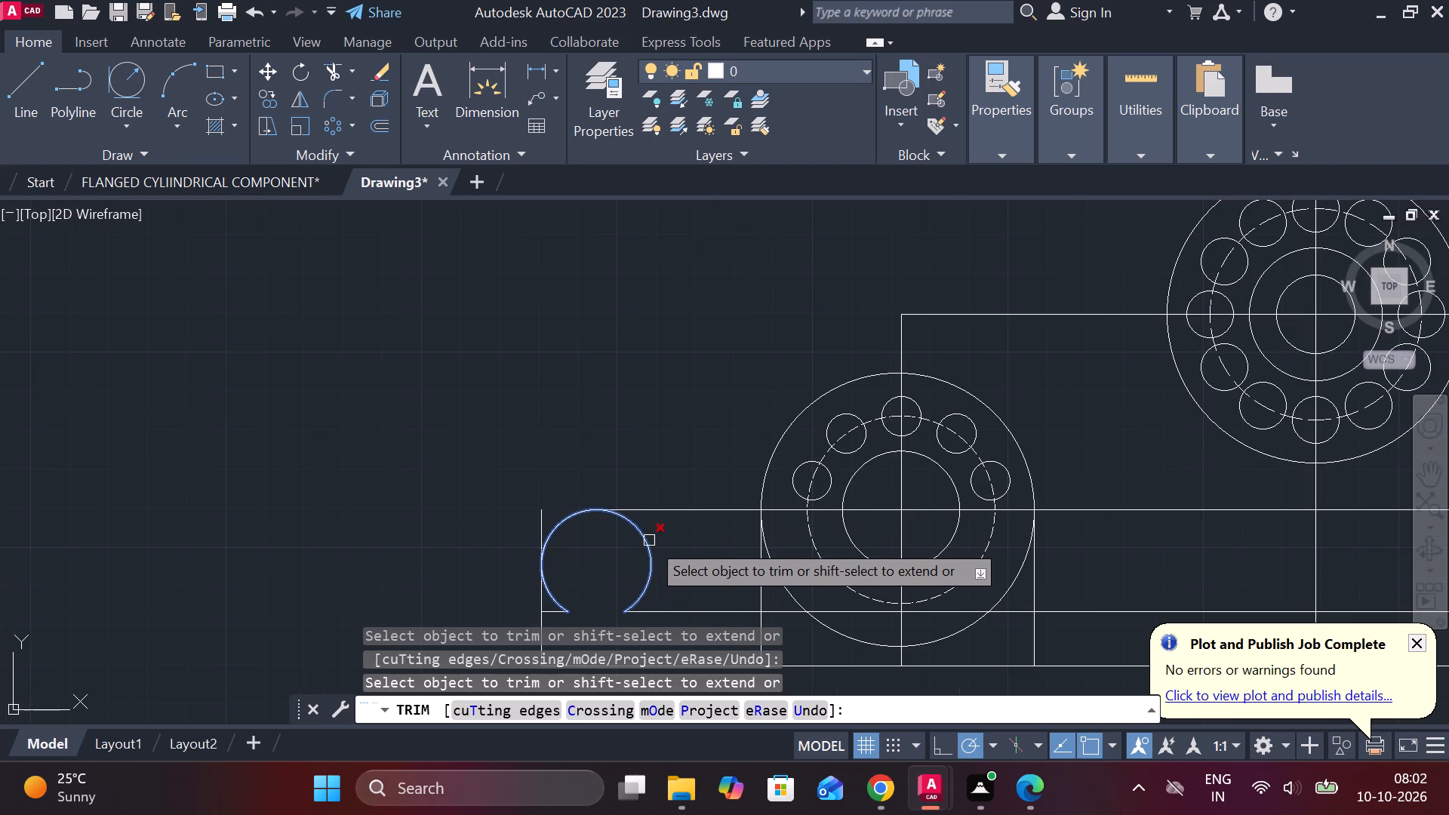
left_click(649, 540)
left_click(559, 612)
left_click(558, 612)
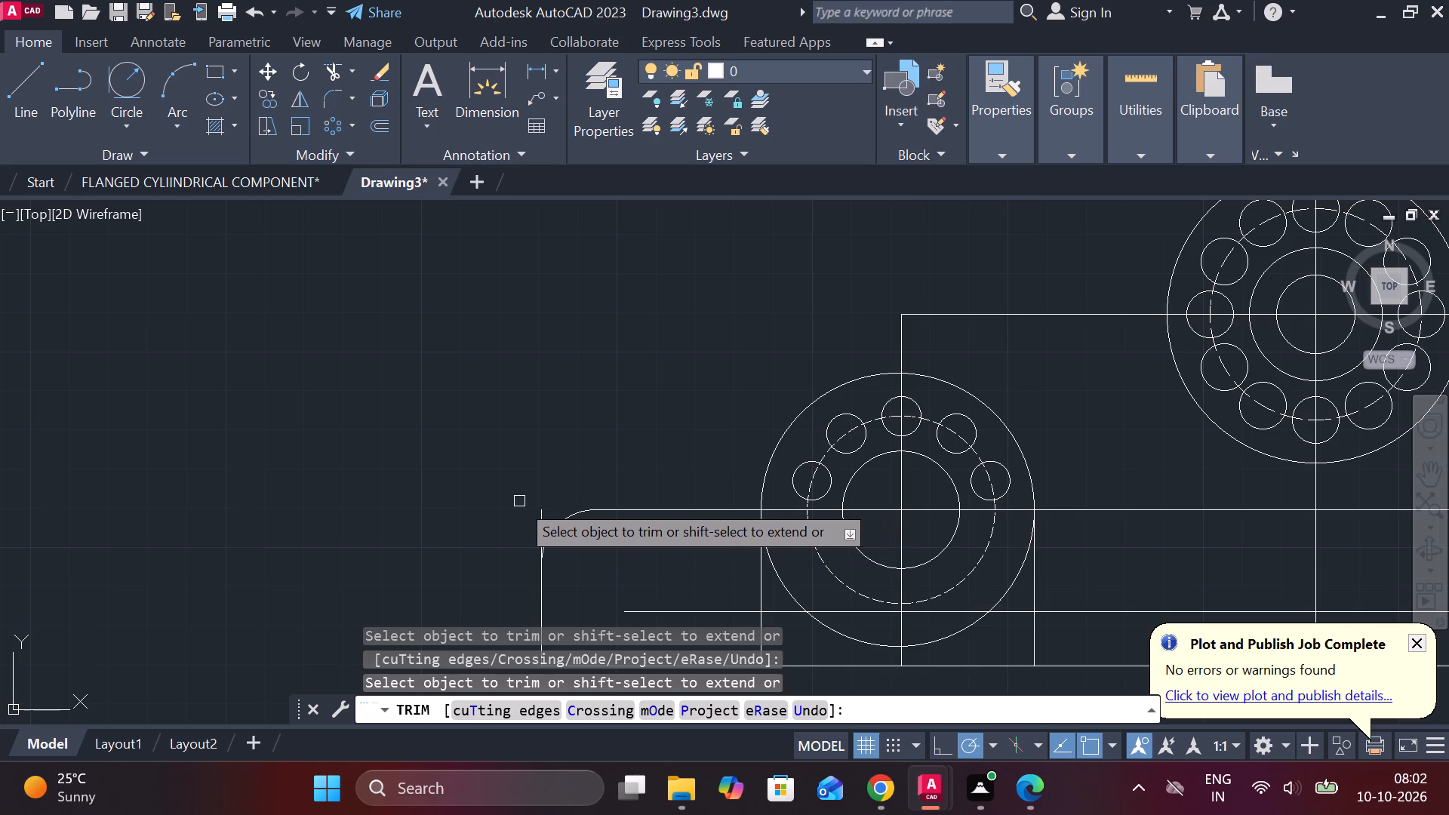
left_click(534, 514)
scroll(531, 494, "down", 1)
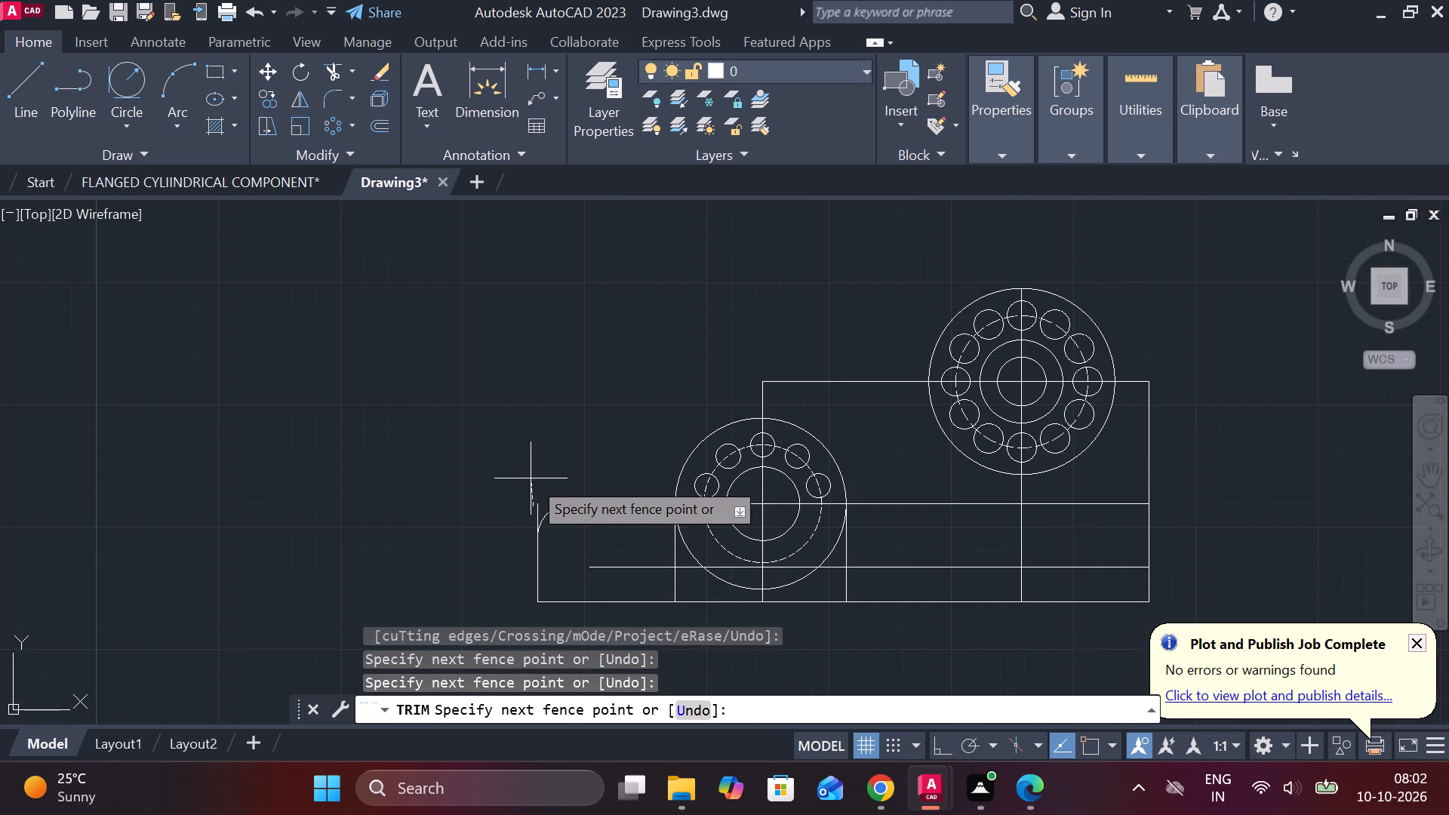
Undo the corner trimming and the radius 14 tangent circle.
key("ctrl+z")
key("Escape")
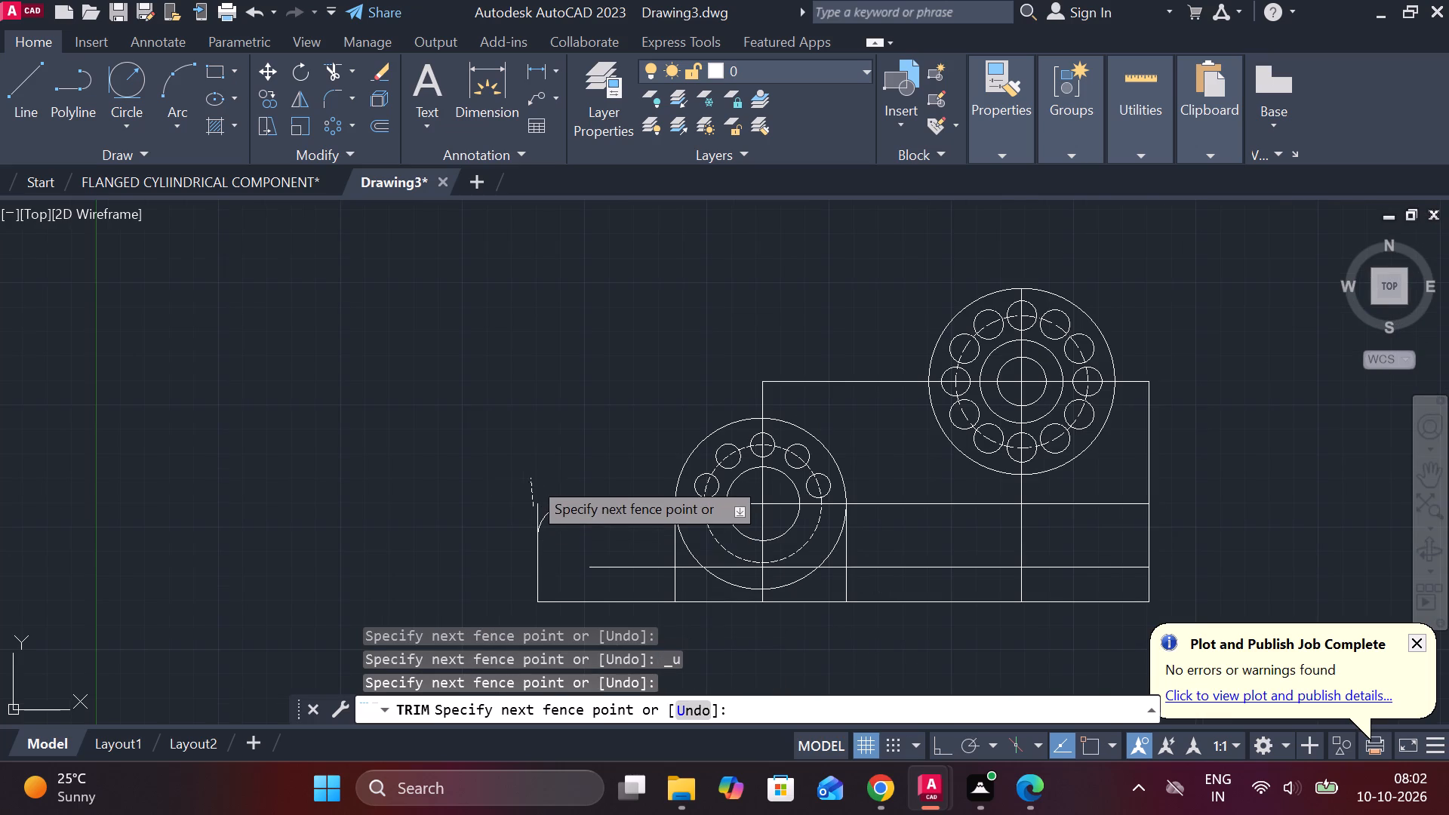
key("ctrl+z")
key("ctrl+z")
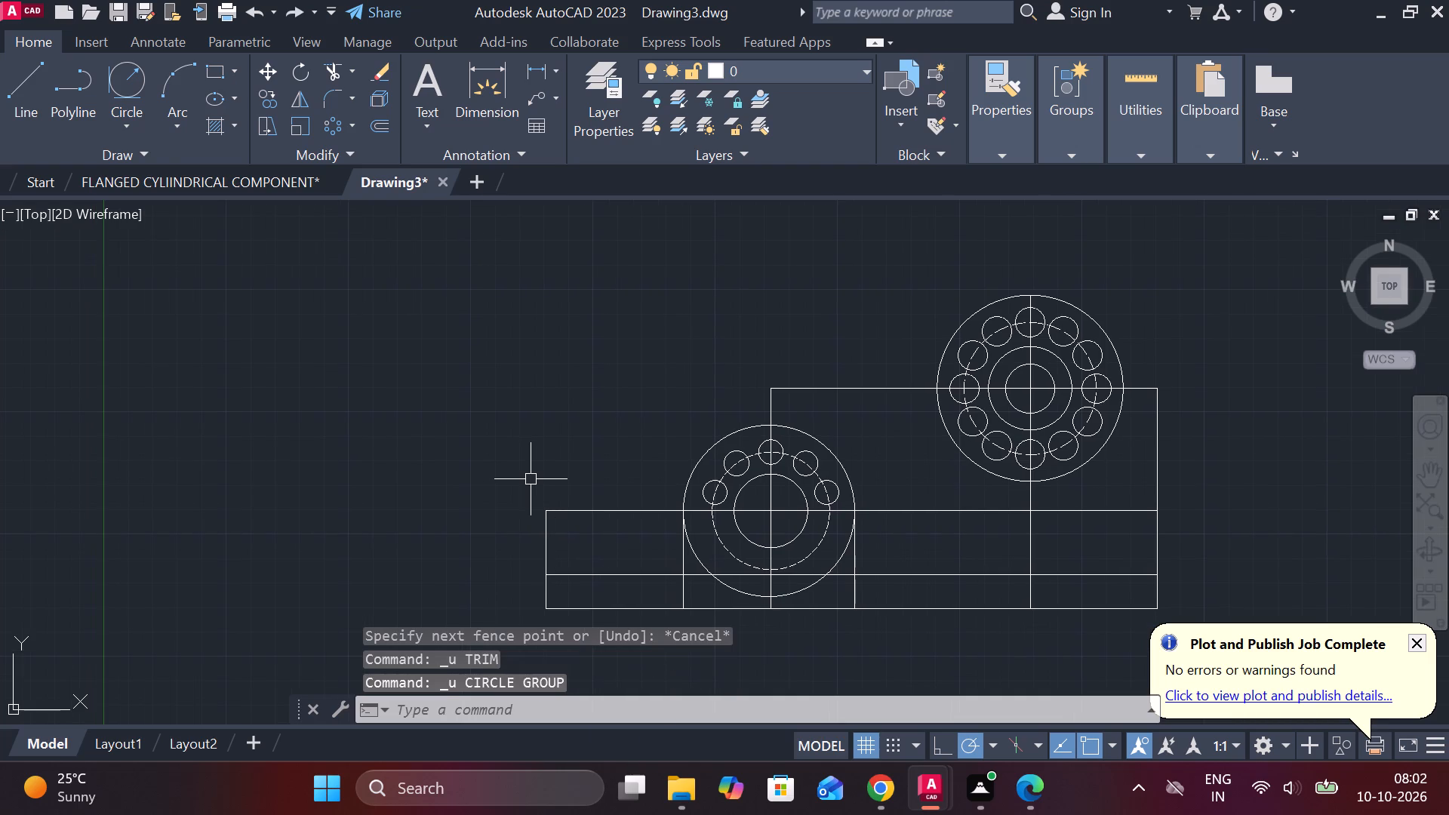
Trim the leftmost vertical line above the base's upper horizontal line.
middle_click_drag(599, 521, 549, 492)
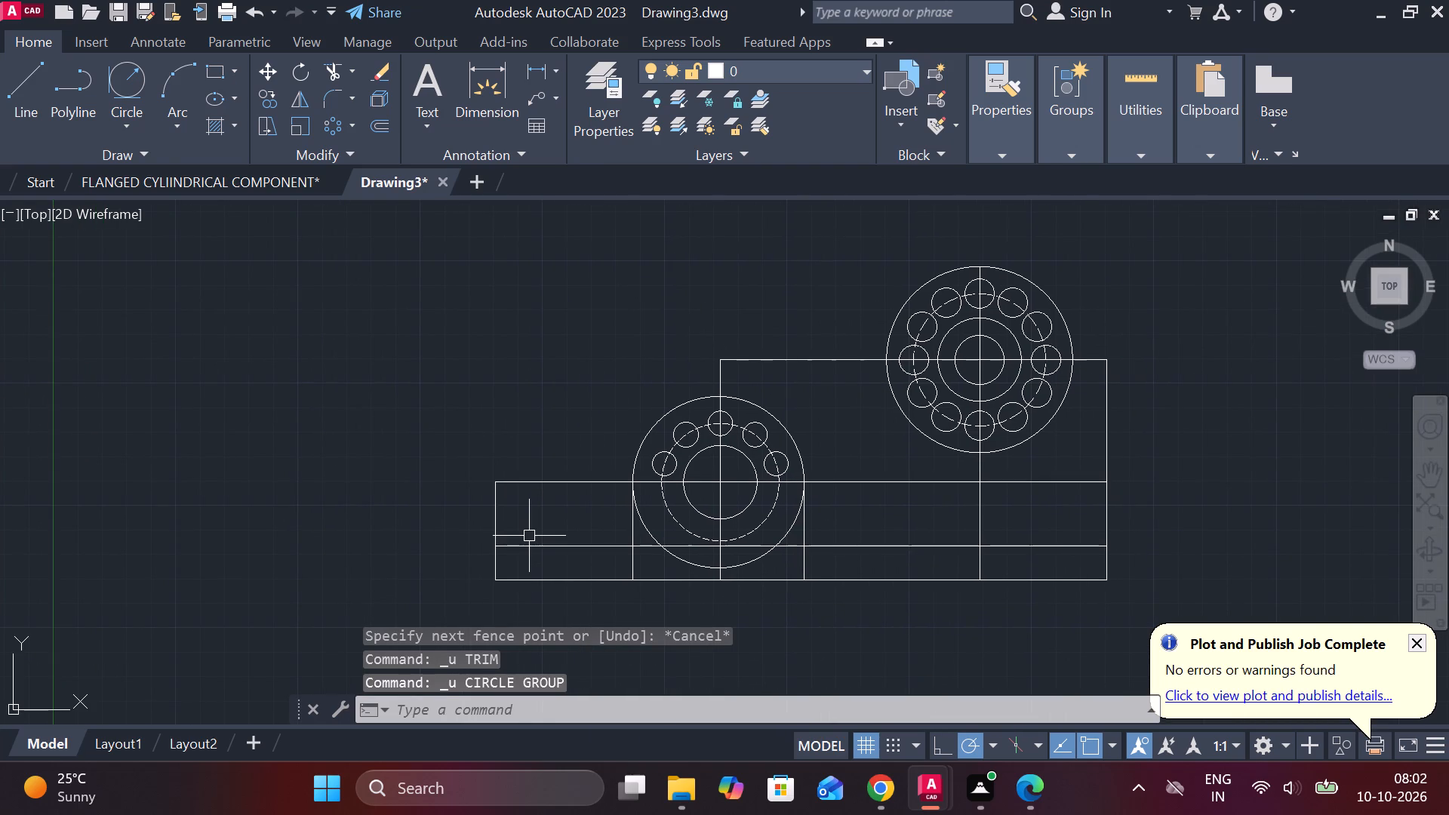
type("TR")
key("space")
left_click_drag(515, 526, 469, 526)
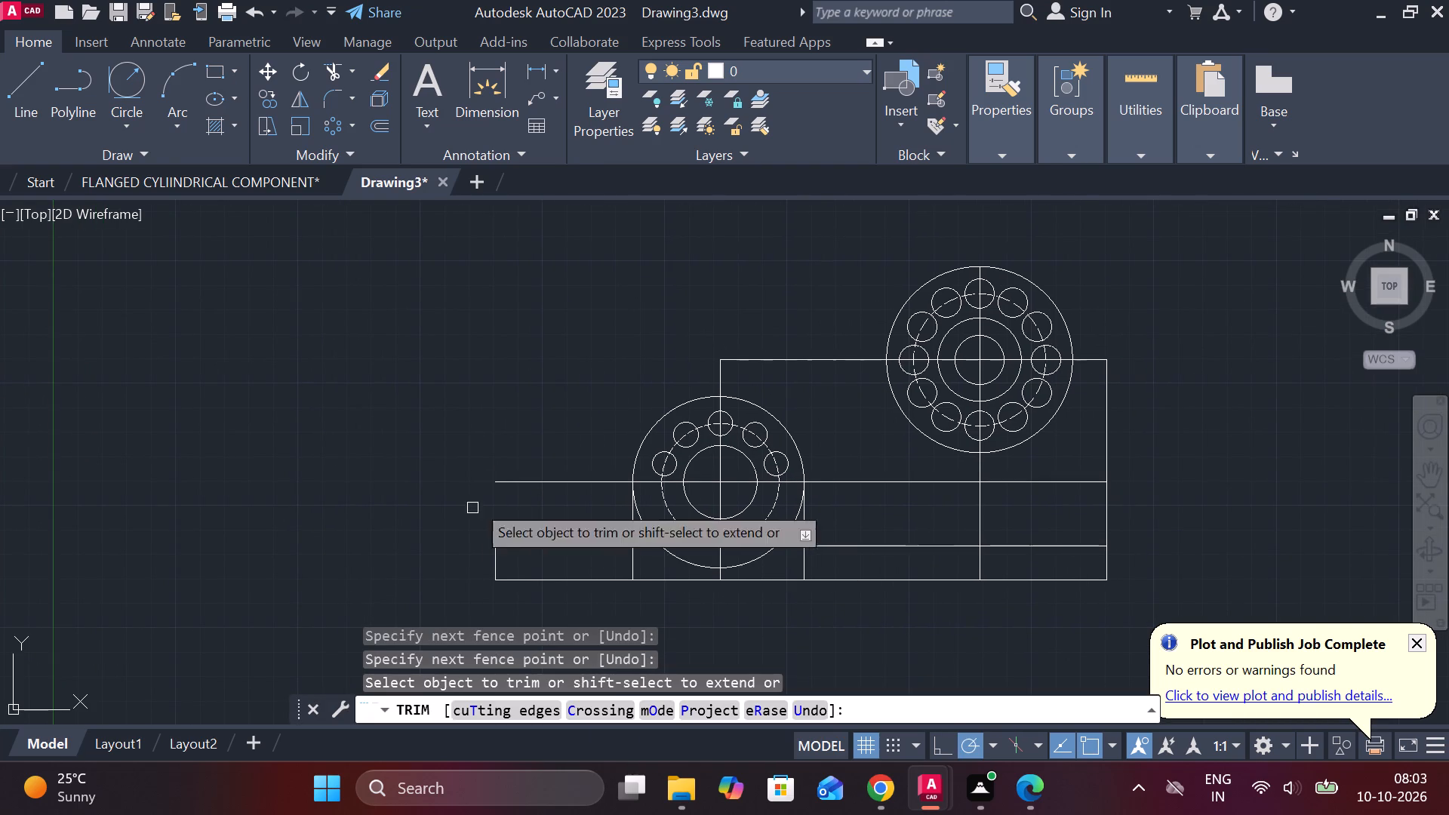
key("Escape")
Fillet the base's upper-left corner with radius 14, between its upper horizontal and the leftmost vertical.
type("F R")
key("space")
key("space")
scroll(531, 567, "up", 1)
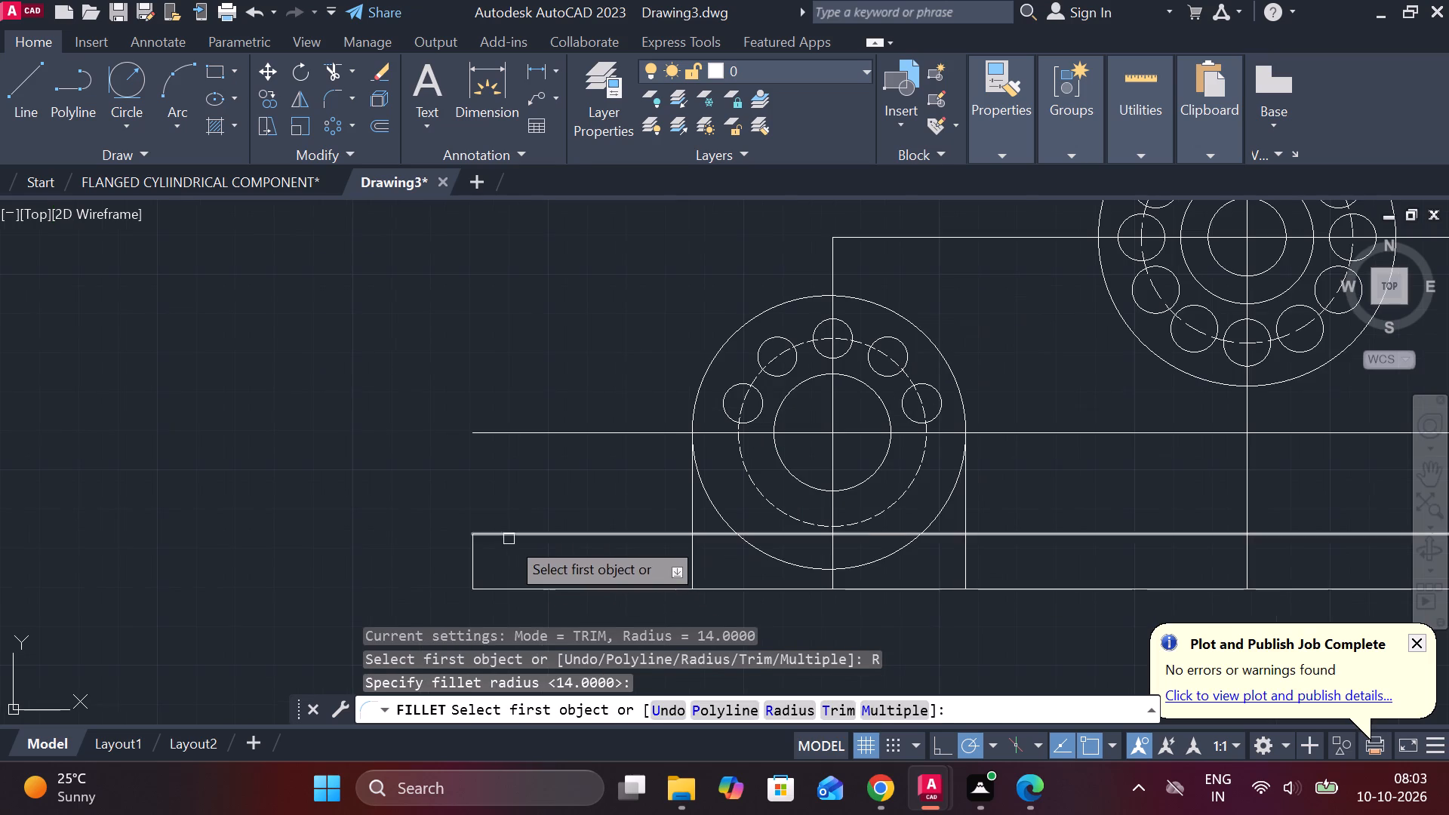
left_click(509, 539)
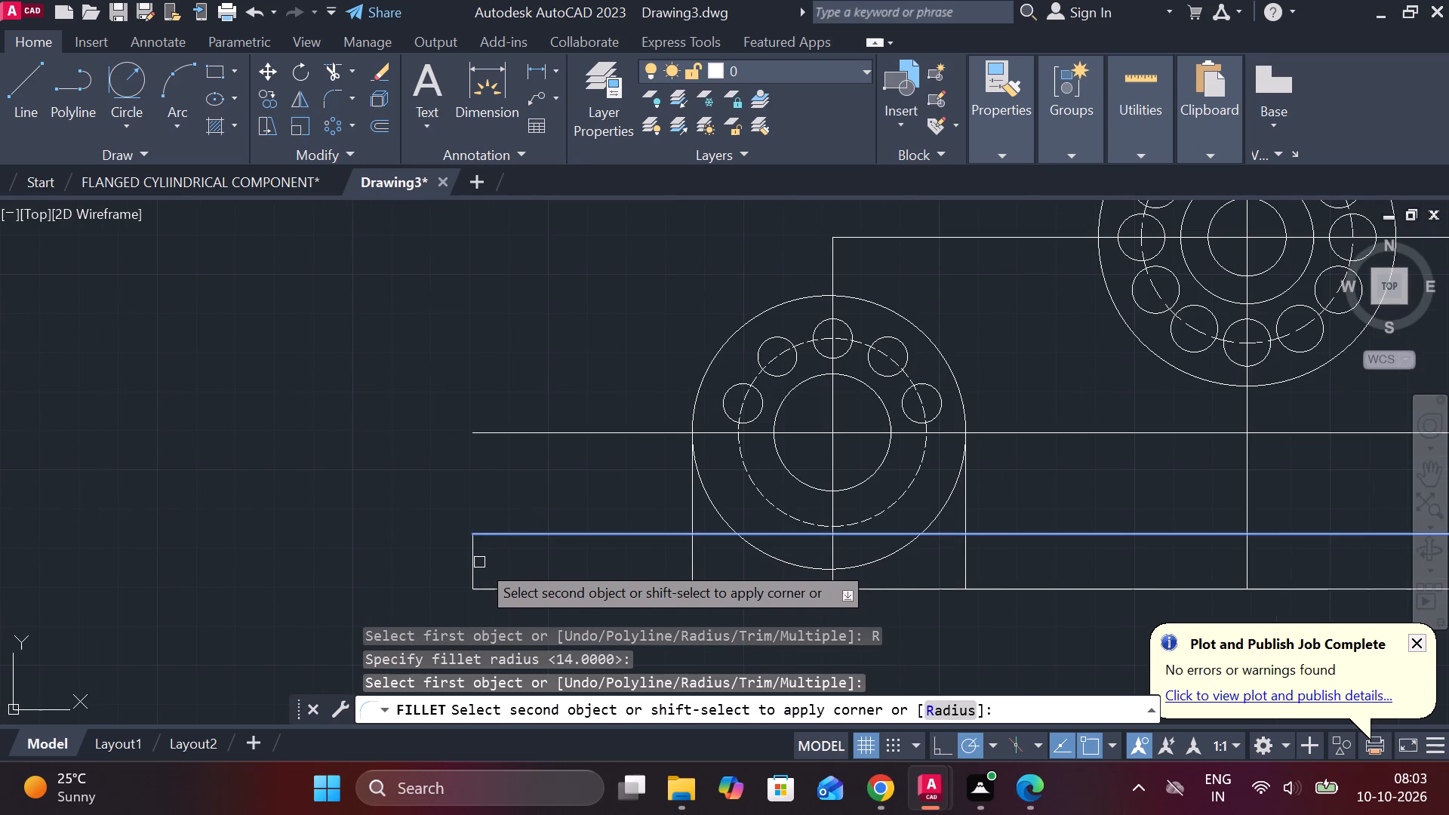
left_click(475, 557)
Fillet the base's upper-right corner with radius 14, between its upper horizontal and the rightmost vertical.
scroll(534, 533, "down", 1)
middle_click_drag(886, 616, 564, 607)
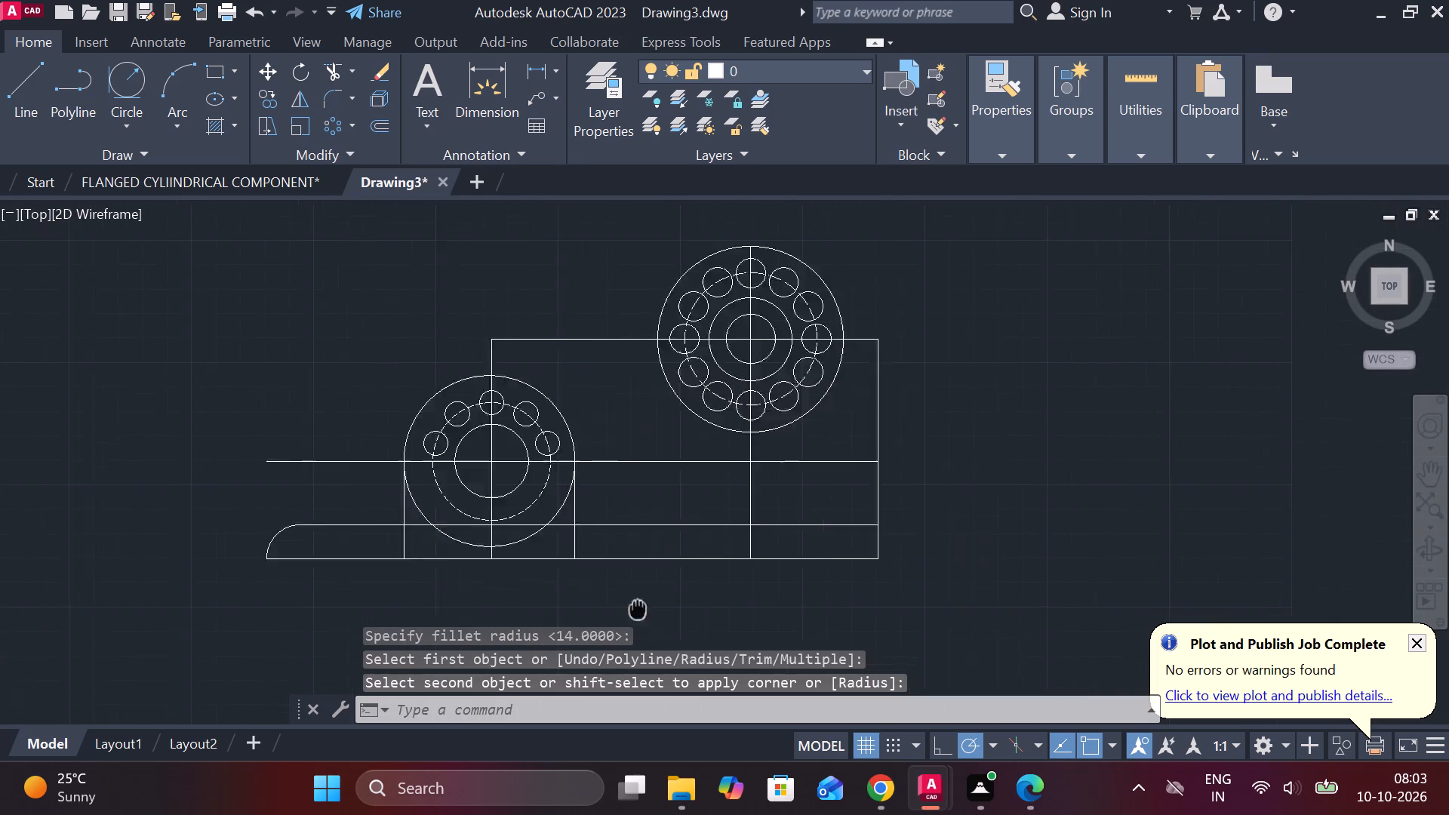
middle_click_drag(564, 607, 523, 607)
key("space")
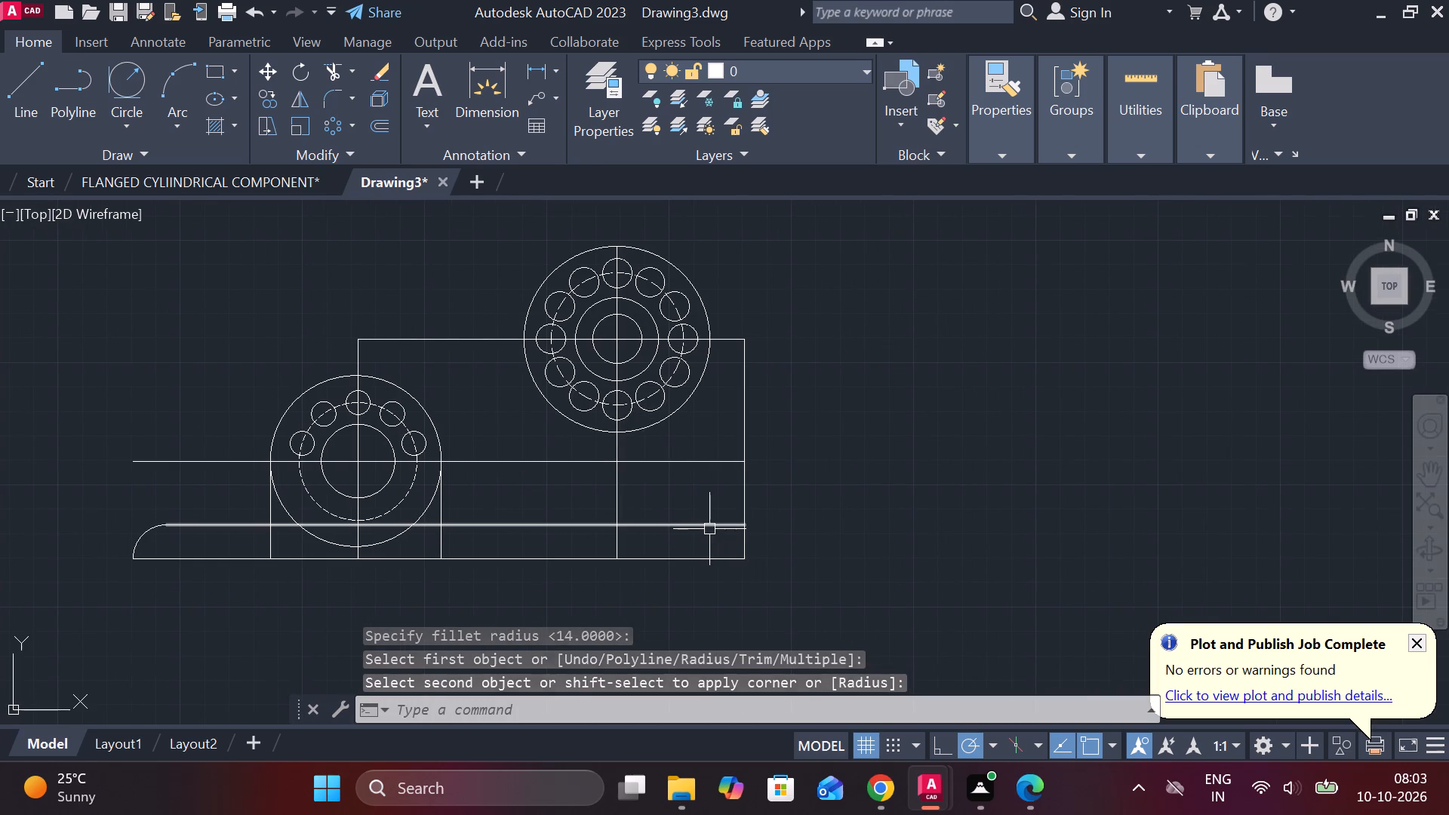
left_click(711, 528)
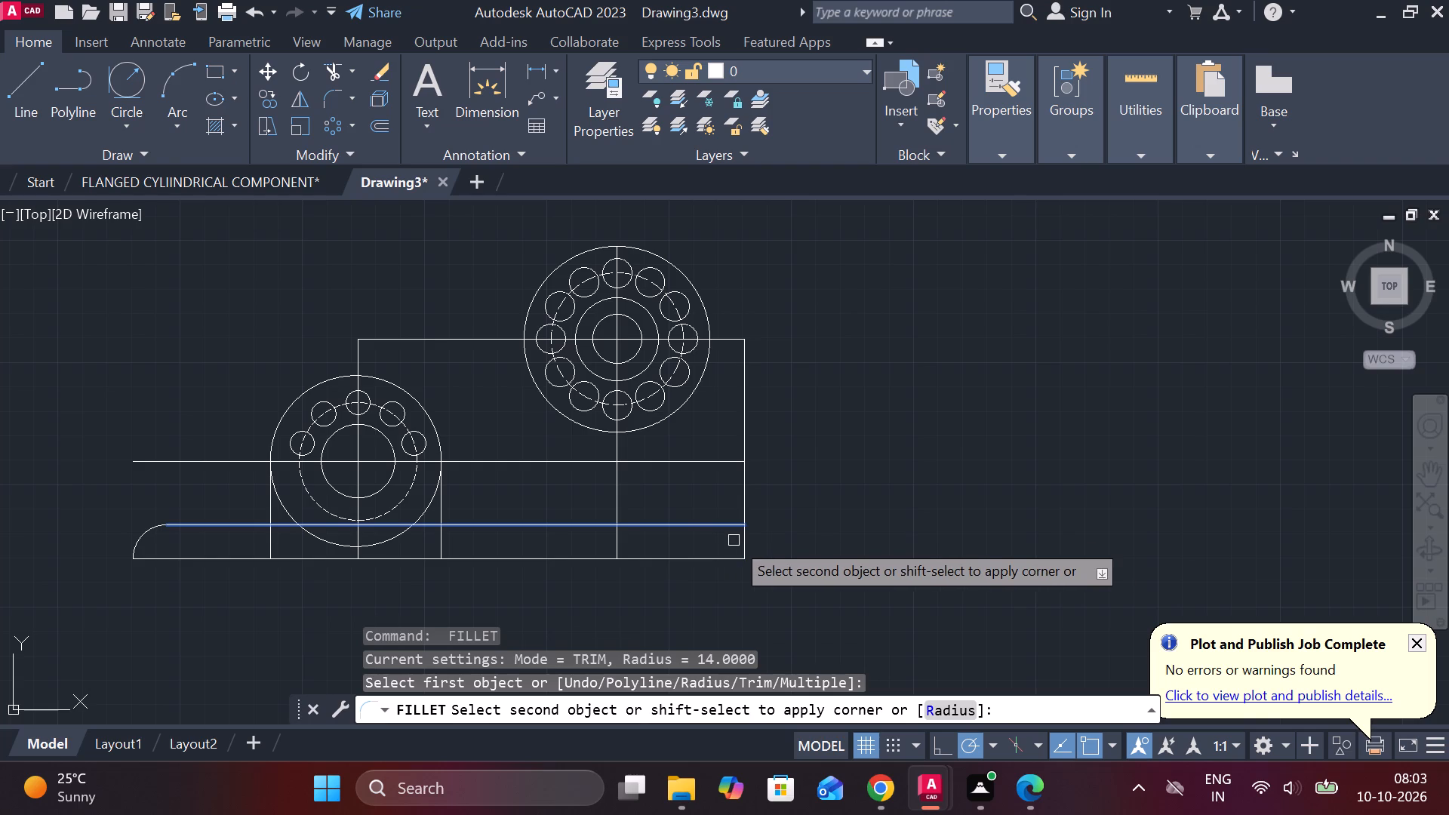
left_click(740, 543)
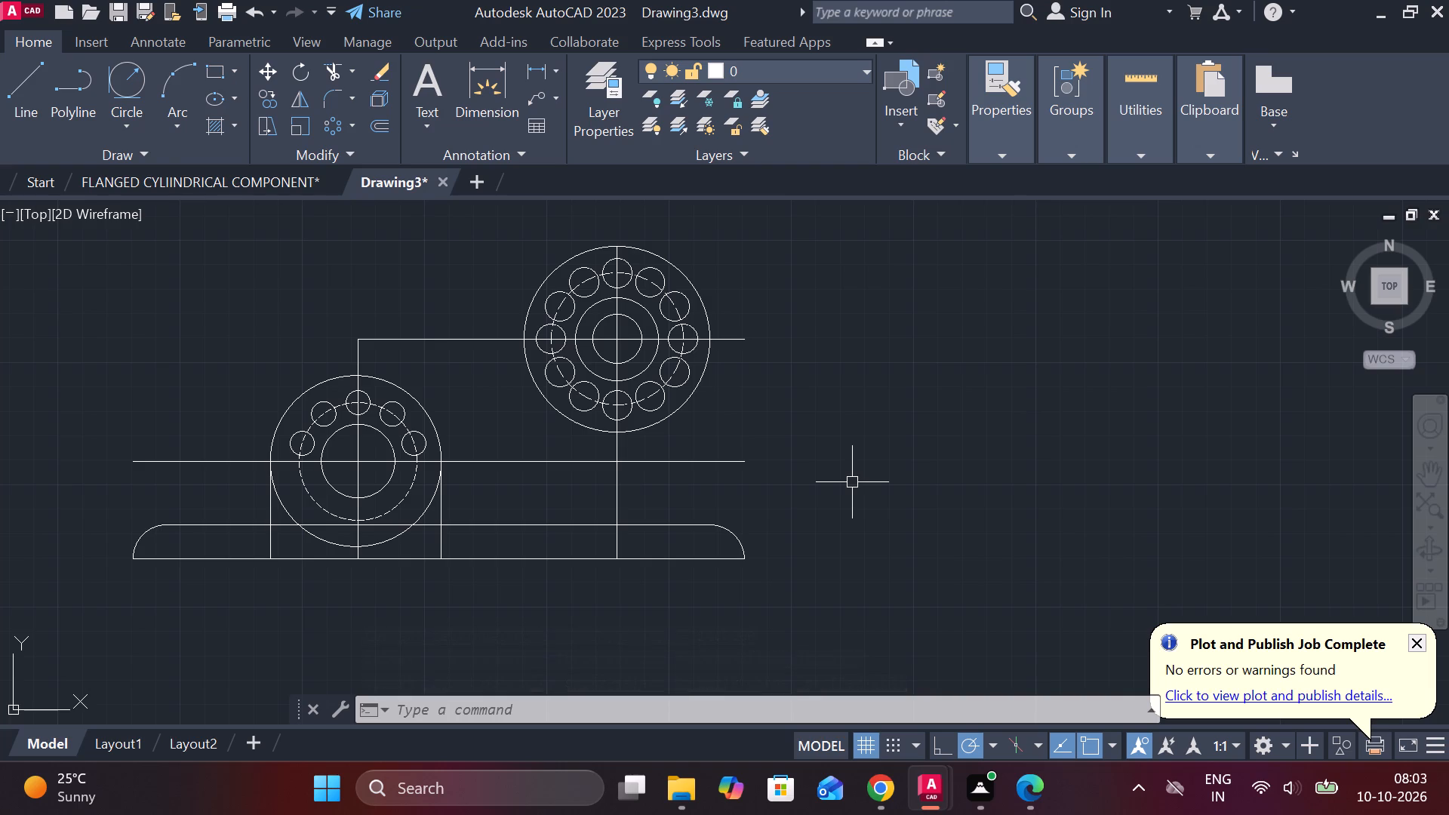
Draw a line tangent to the five-hole flange's outer circle and the base's left fillet arc.
left_click(42, 74)
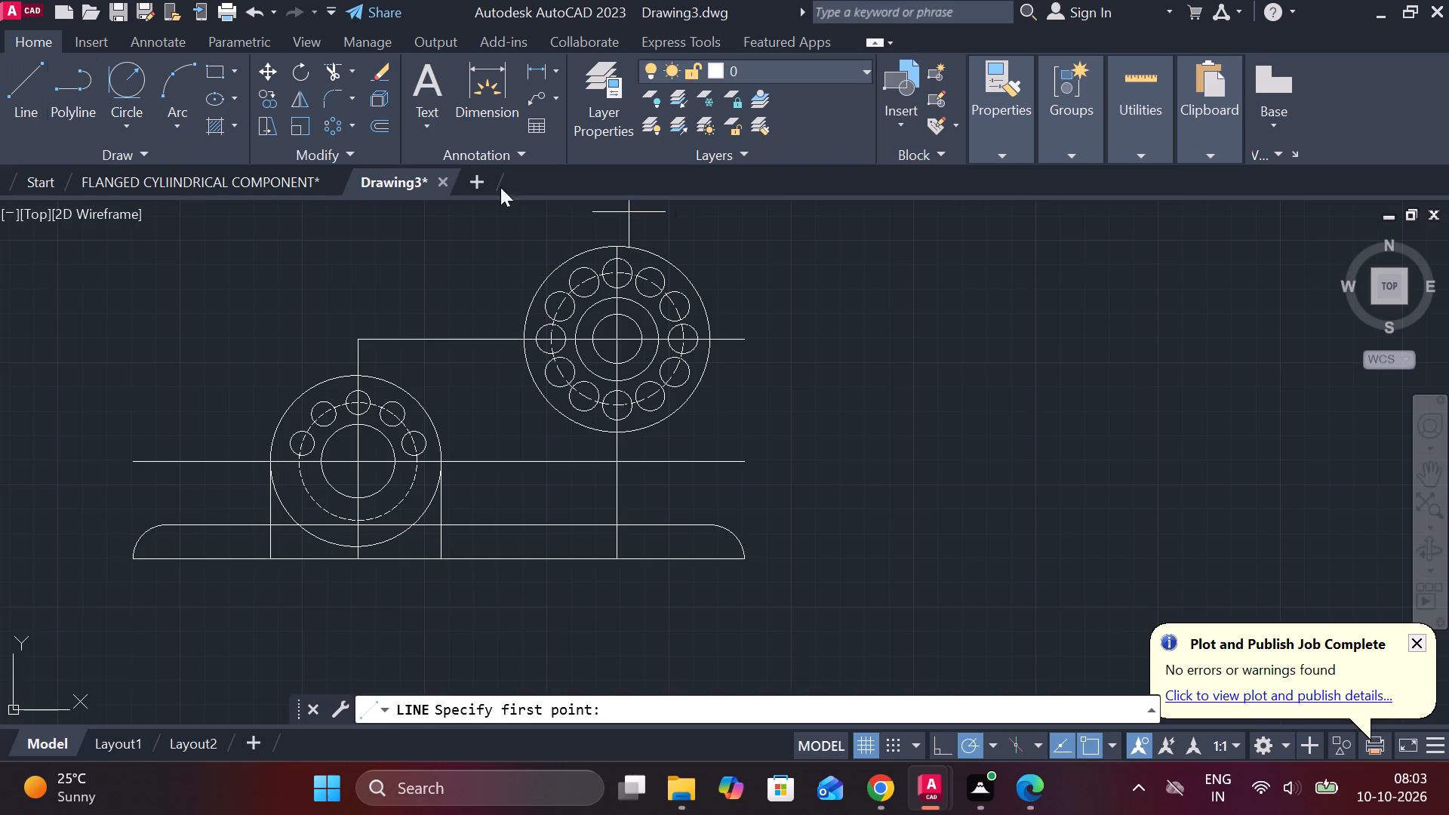
type("TAN")
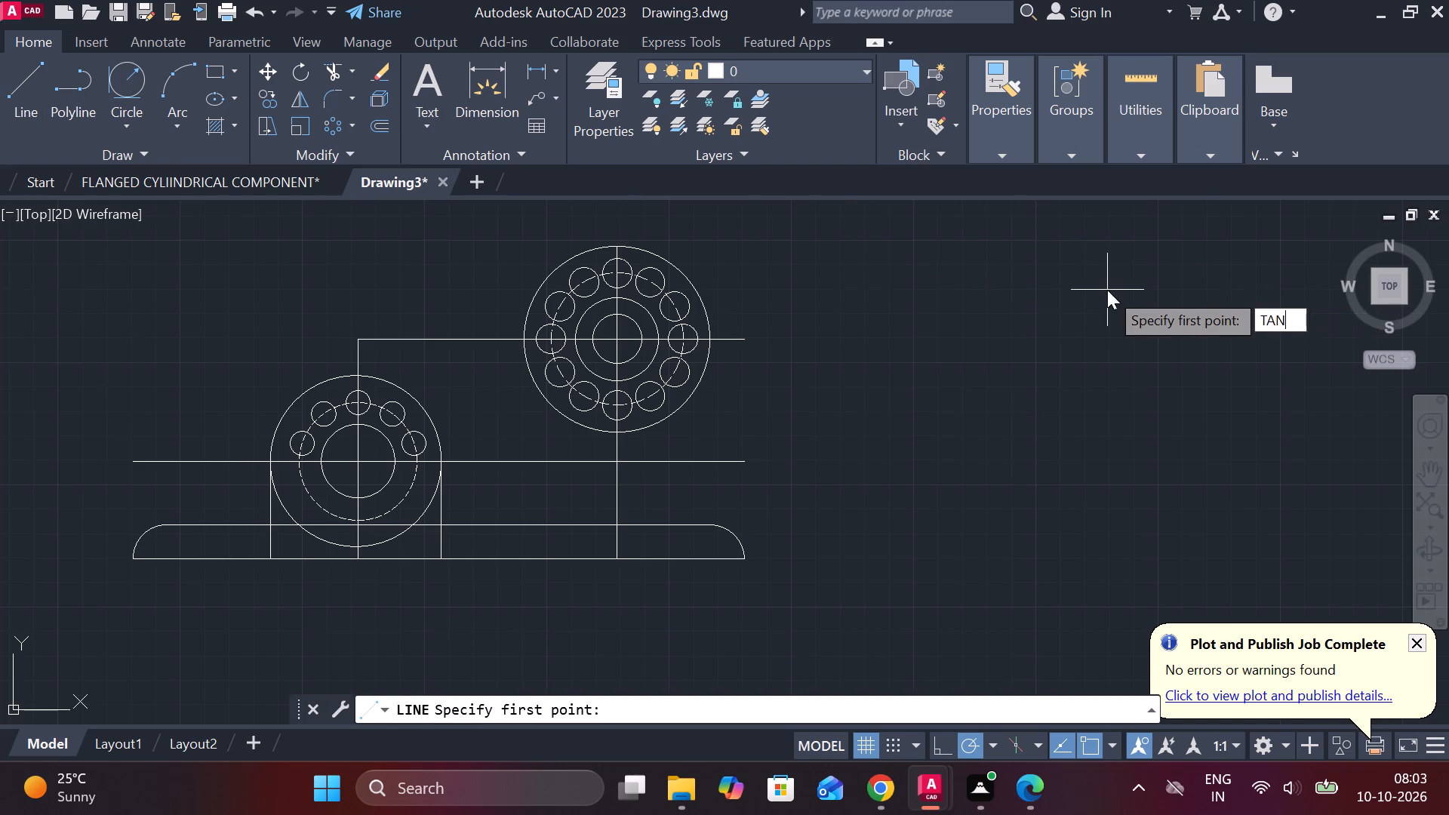
key("Return")
middle_click_drag(801, 282, 1341, 416)
middle_click_drag(1292, 387, 1148, 309)
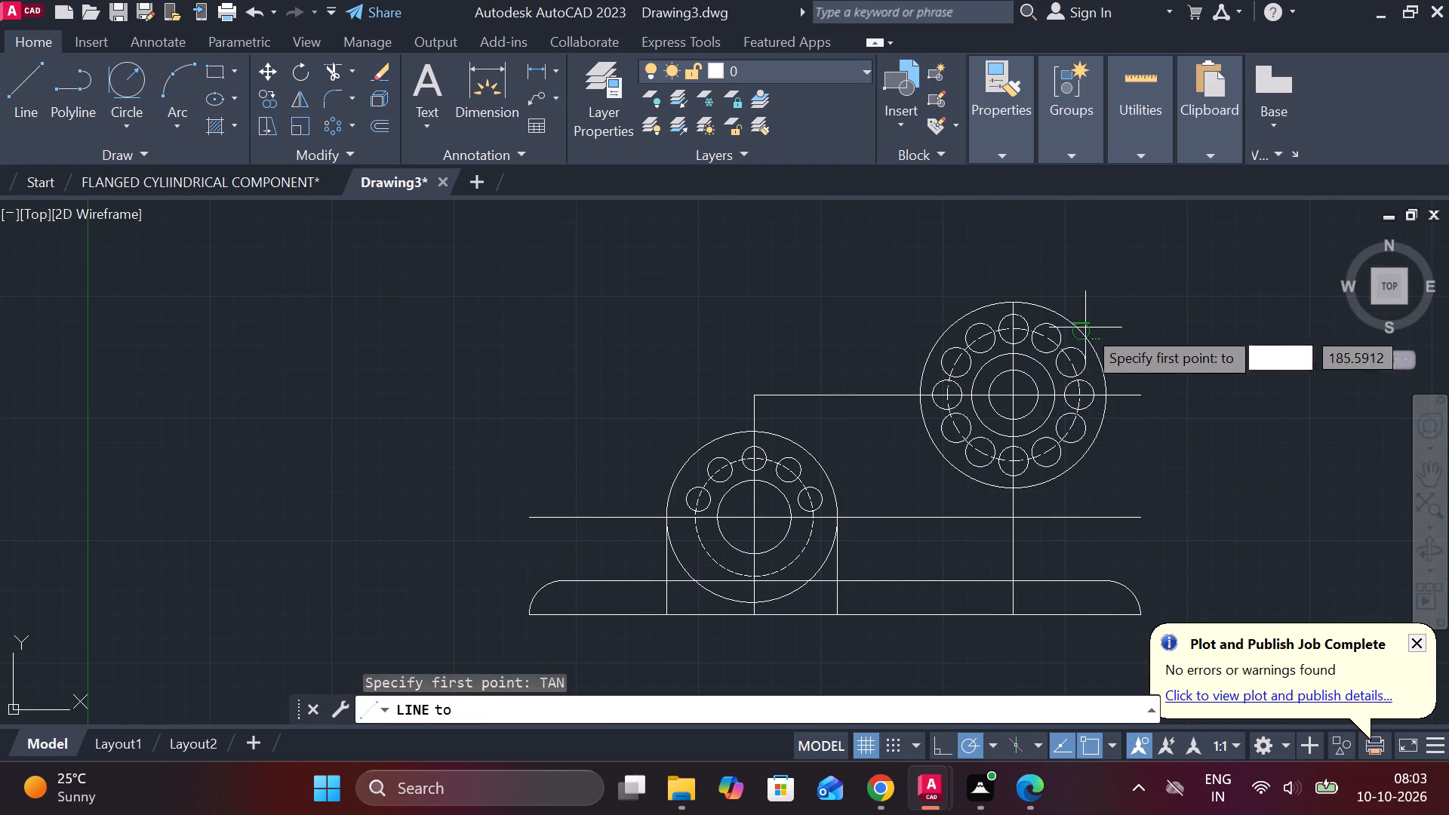
left_click(712, 433)
type("TAN")
key("Return")
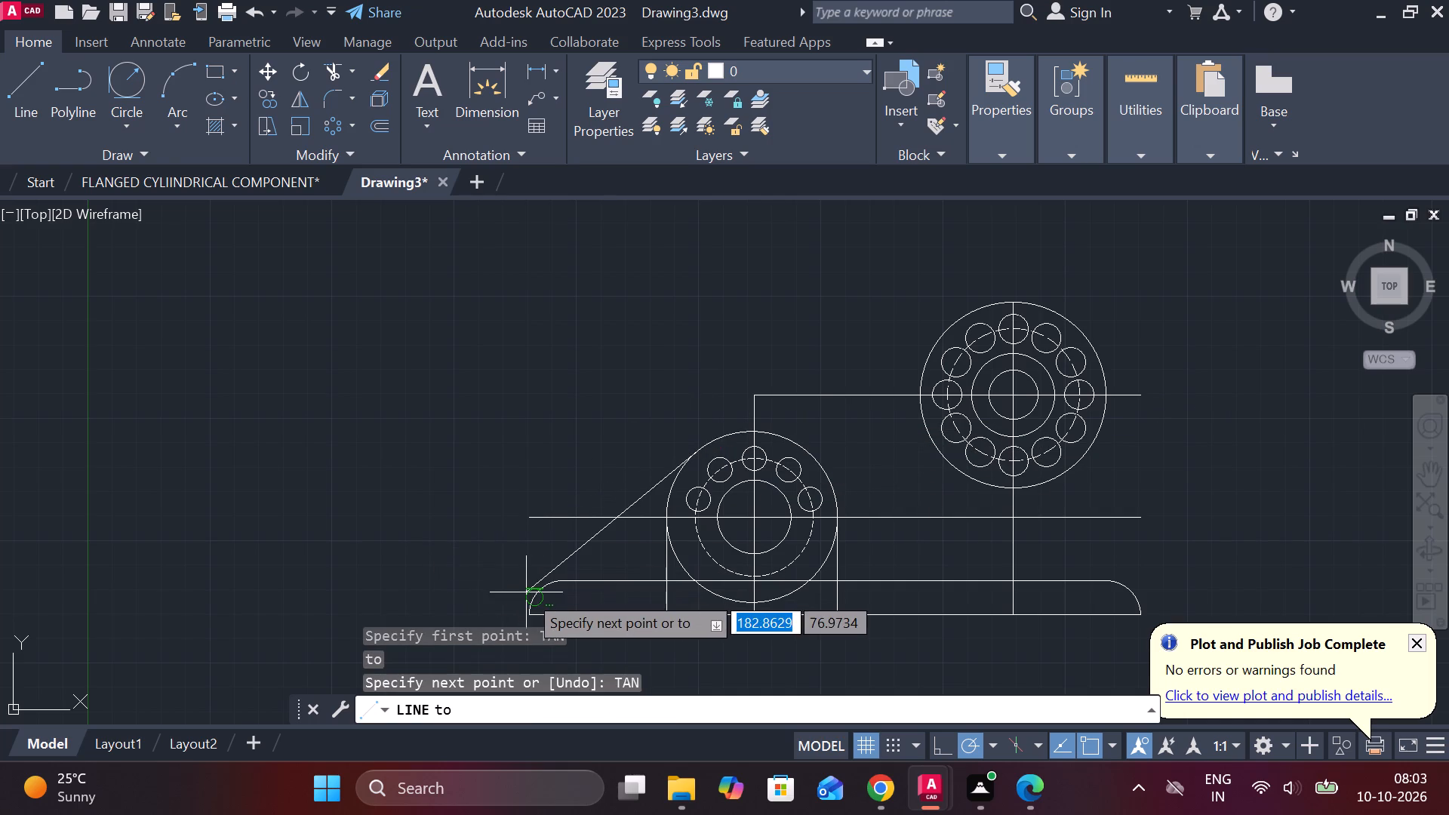
left_click(526, 592)
key("Escape")
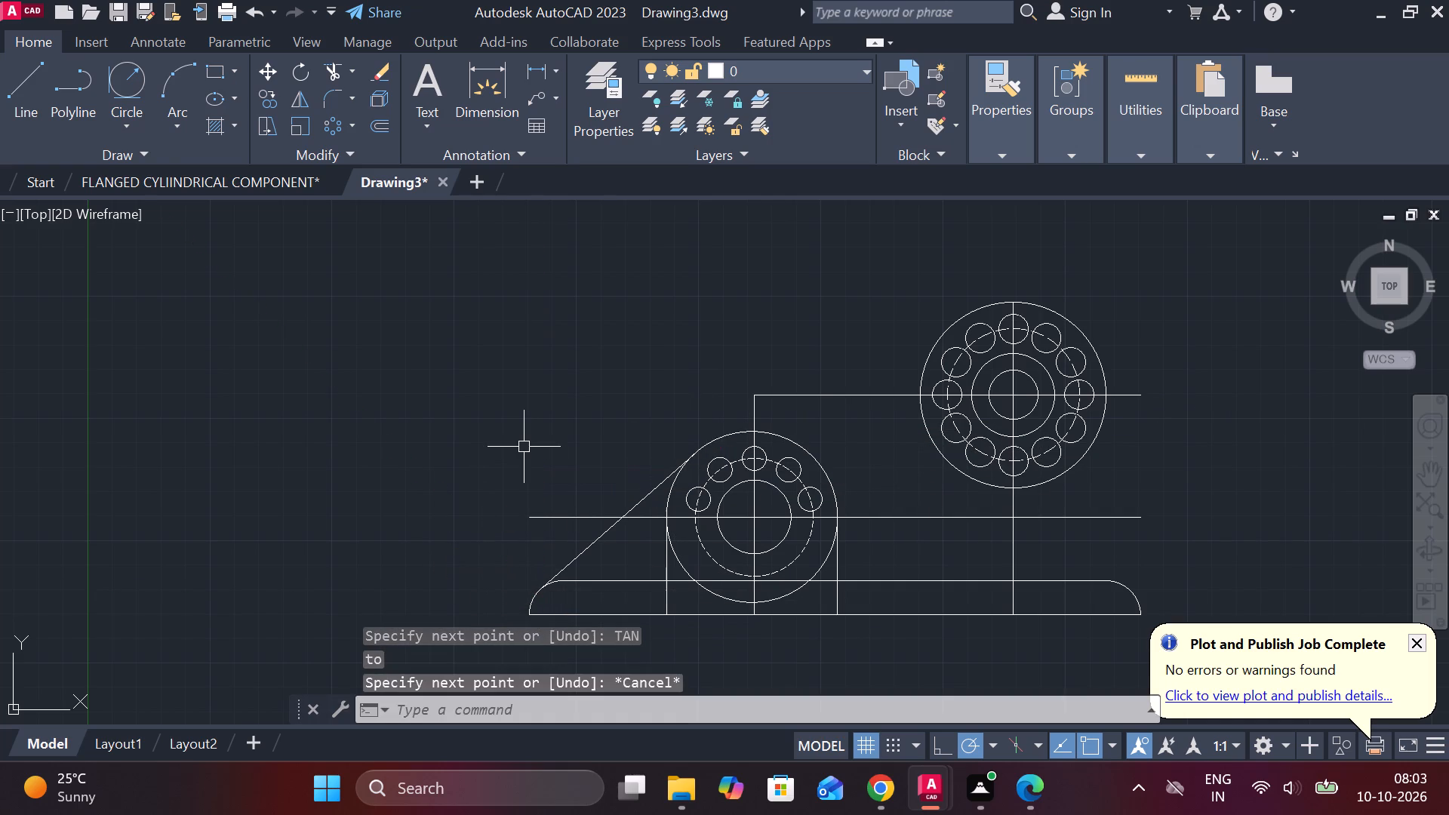
Trim the flange's left vertical below the base's upper horizontal, and that horizontal between this vertical and the outer circle.
middle_click_drag(521, 447, 476, 423)
scroll(645, 543, "up", 1)
middle_click_drag(626, 543, 619, 543)
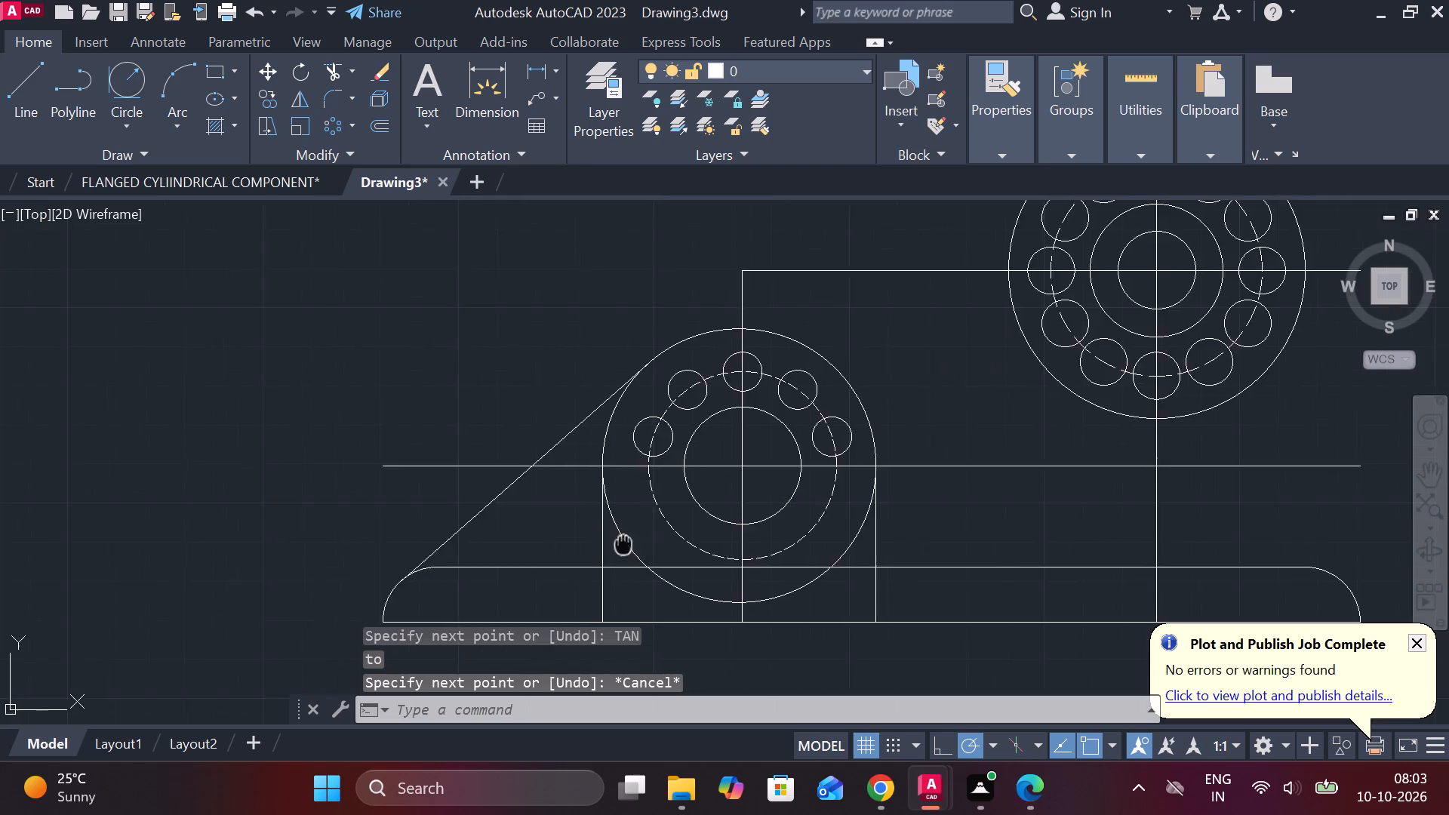
middle_click_drag(619, 543, 555, 451)
type("TR")
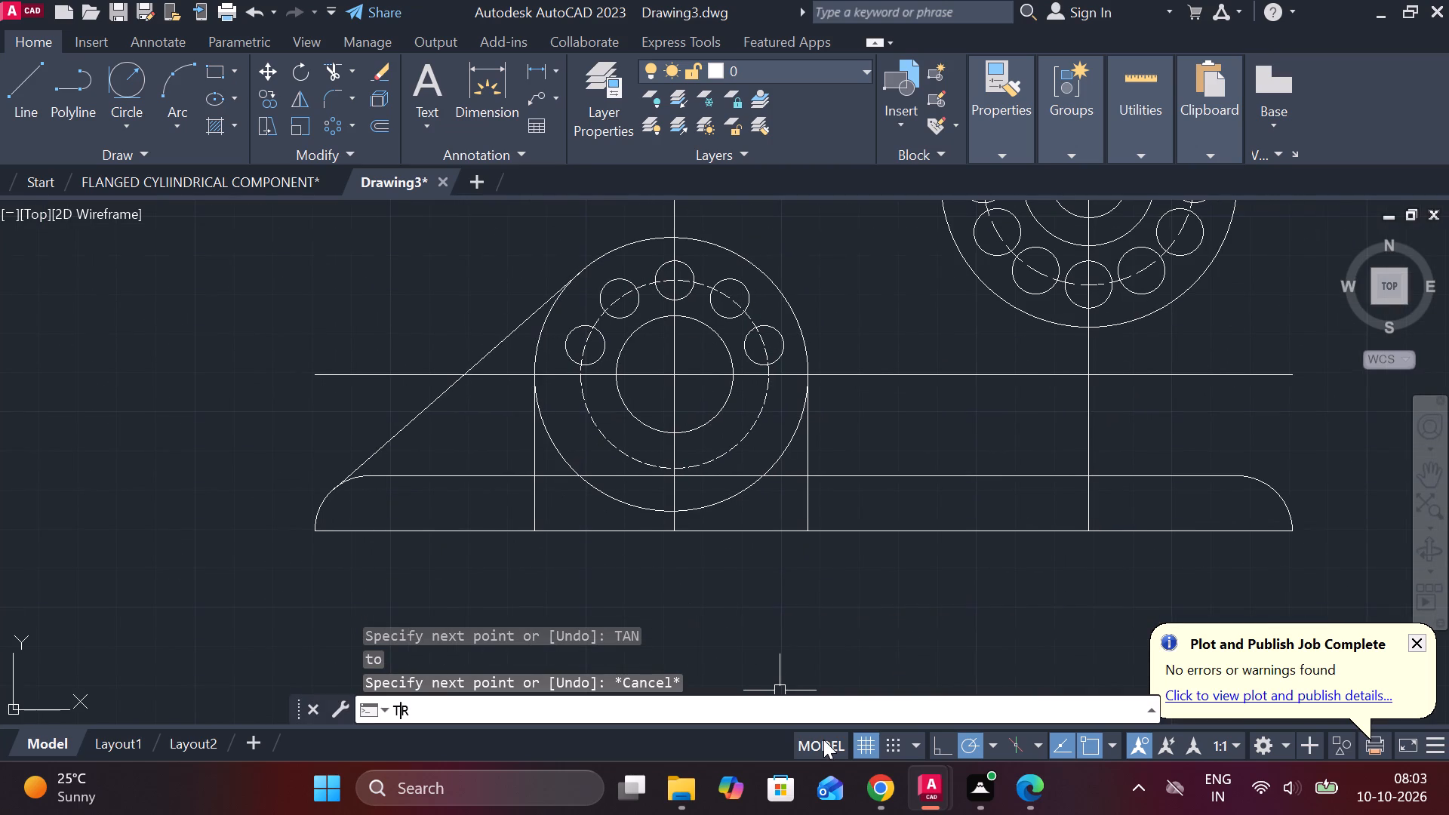
key("space")
left_click(540, 506)
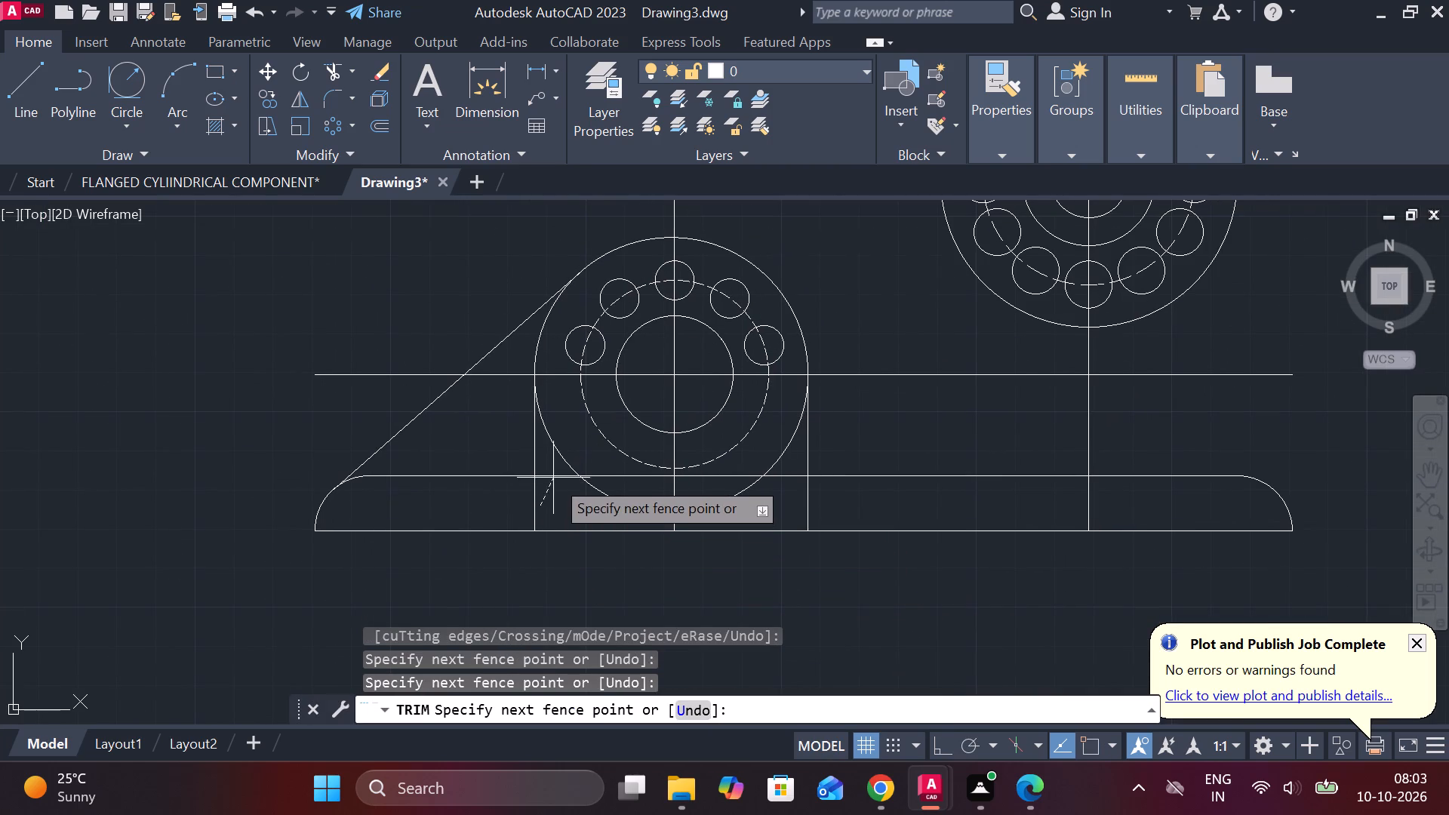
left_click(553, 471)
left_click(533, 495)
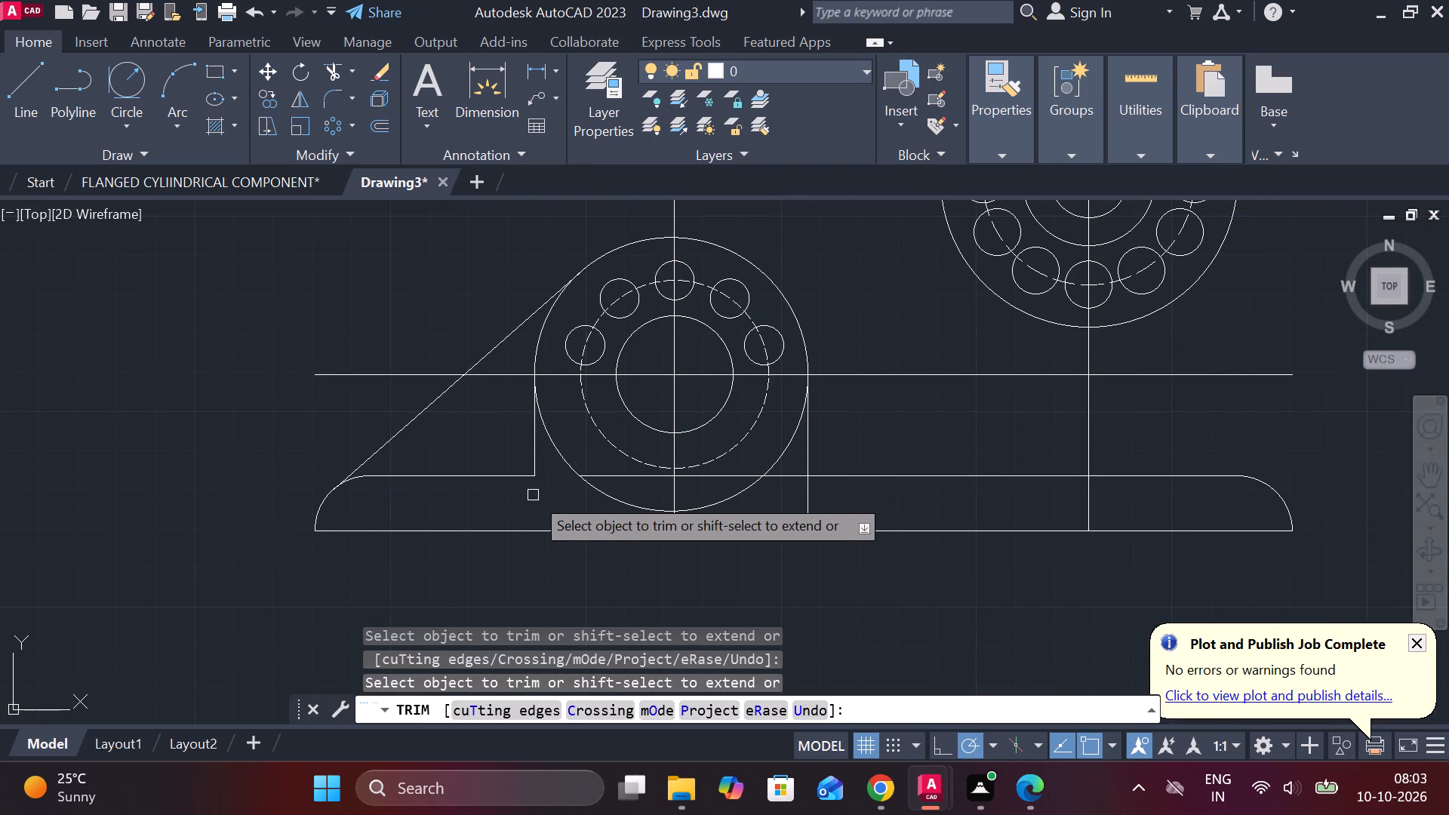
Trim away the lower half of the five-hole flange's outer circle between its two vertical side lines.
left_click(563, 445)
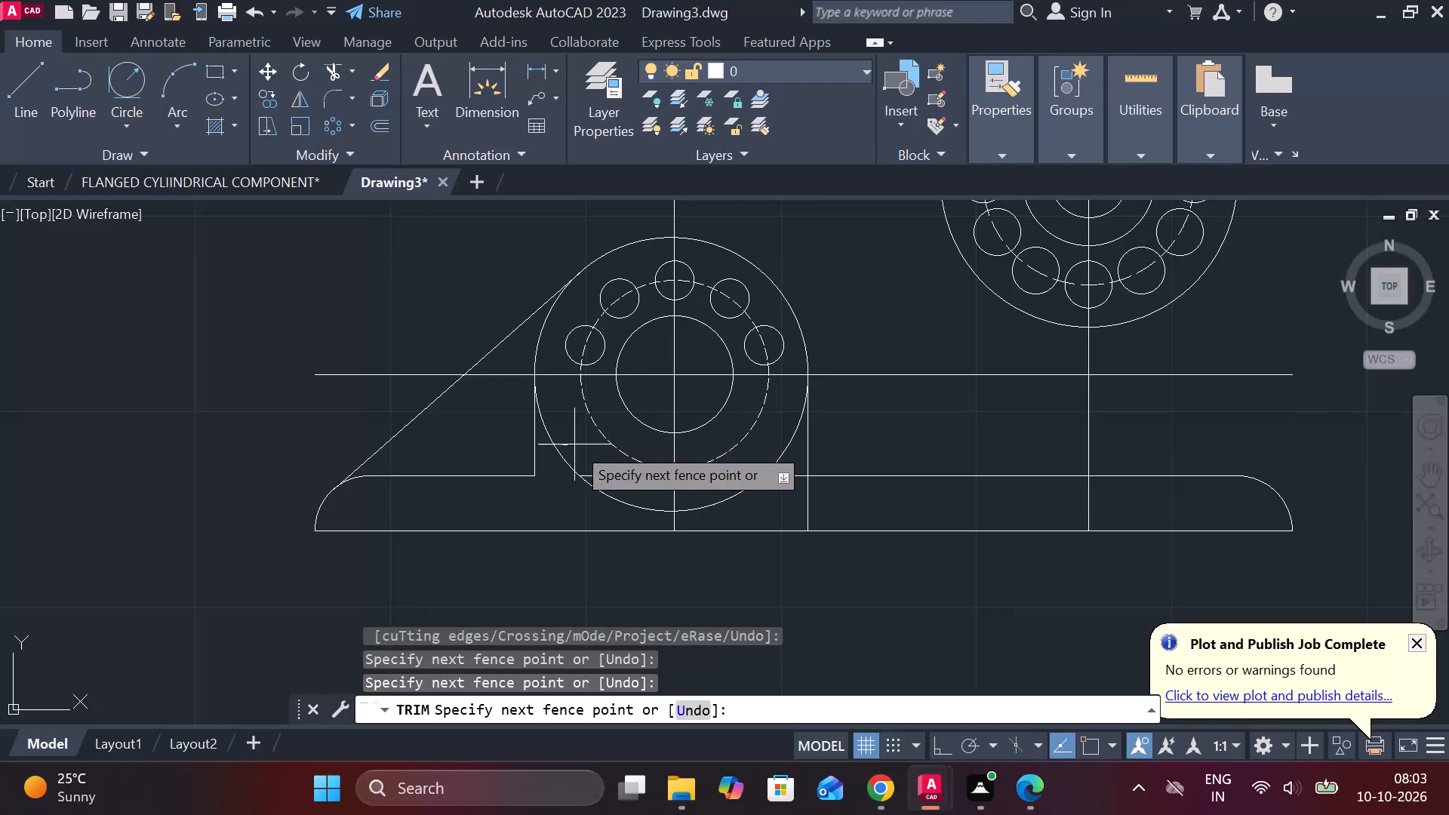
left_click(572, 472)
left_click(591, 491)
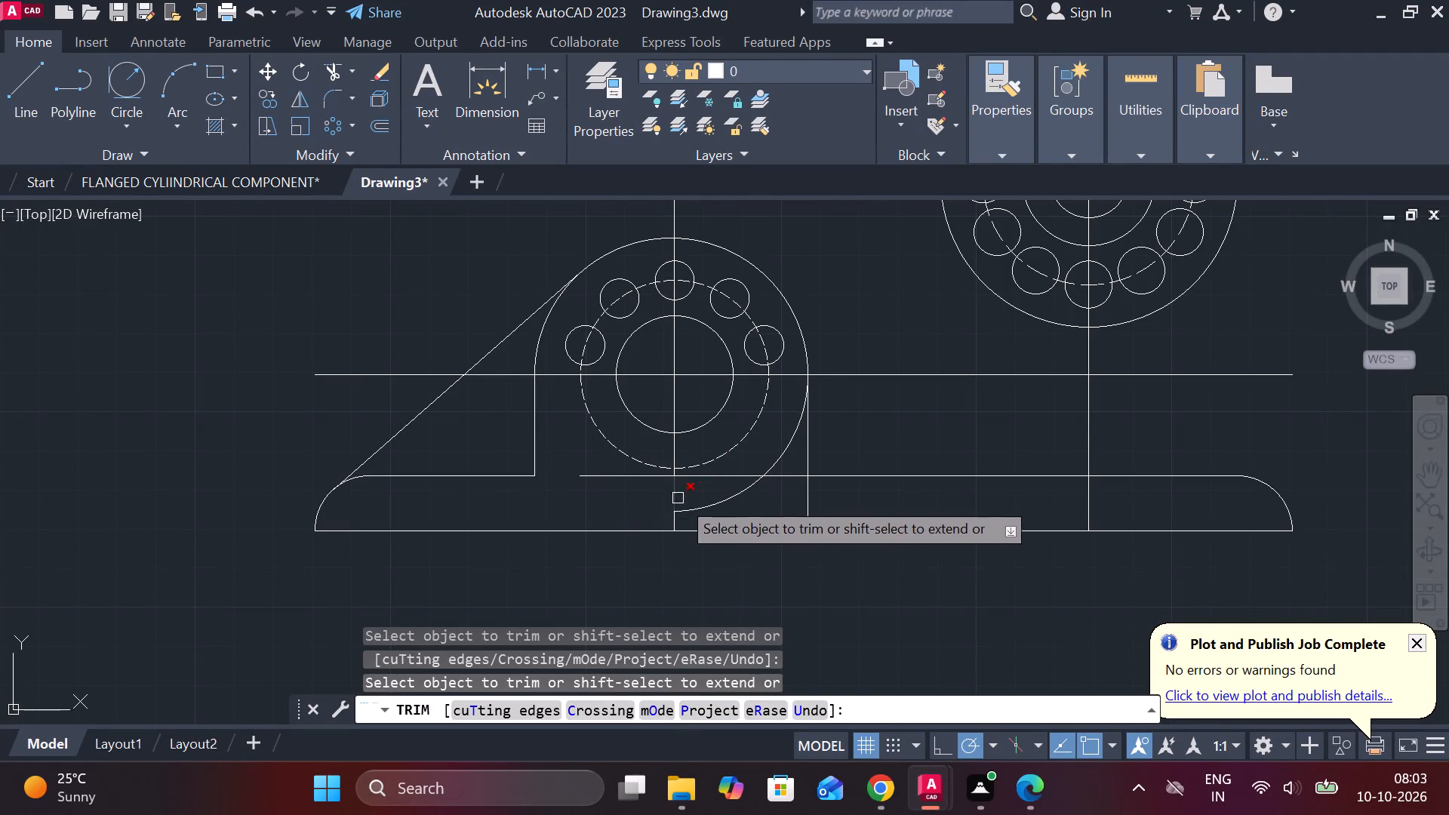
left_click(737, 498)
left_click(793, 421)
Trim the remaining base horizontal between the five-hole flange's side lines and the right side line's portion below it.
left_click_drag(784, 448, 774, 479)
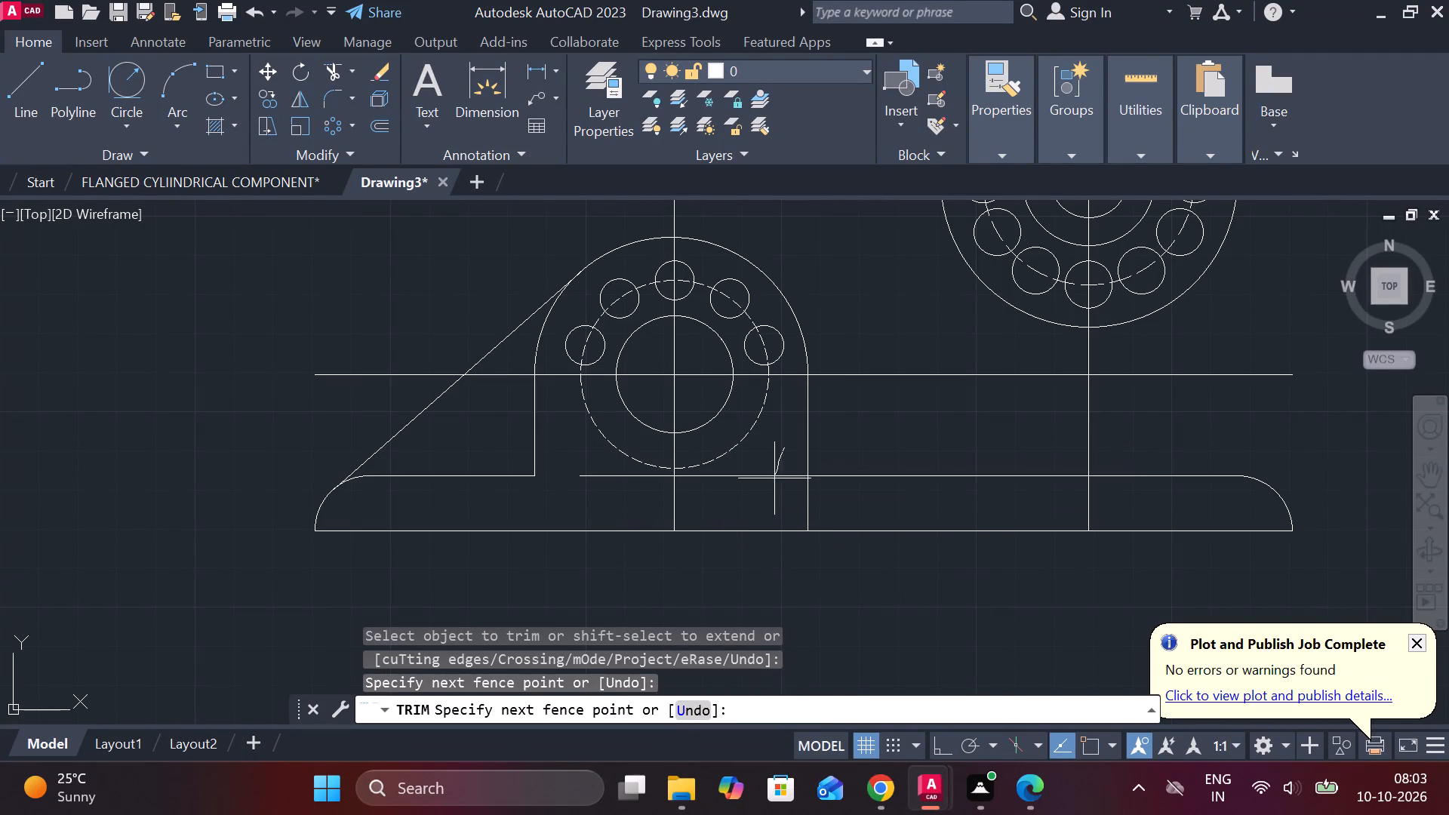
left_click_drag(774, 479, 769, 489)
left_click_drag(786, 492, 848, 499)
left_click_drag(848, 499, 848, 499)
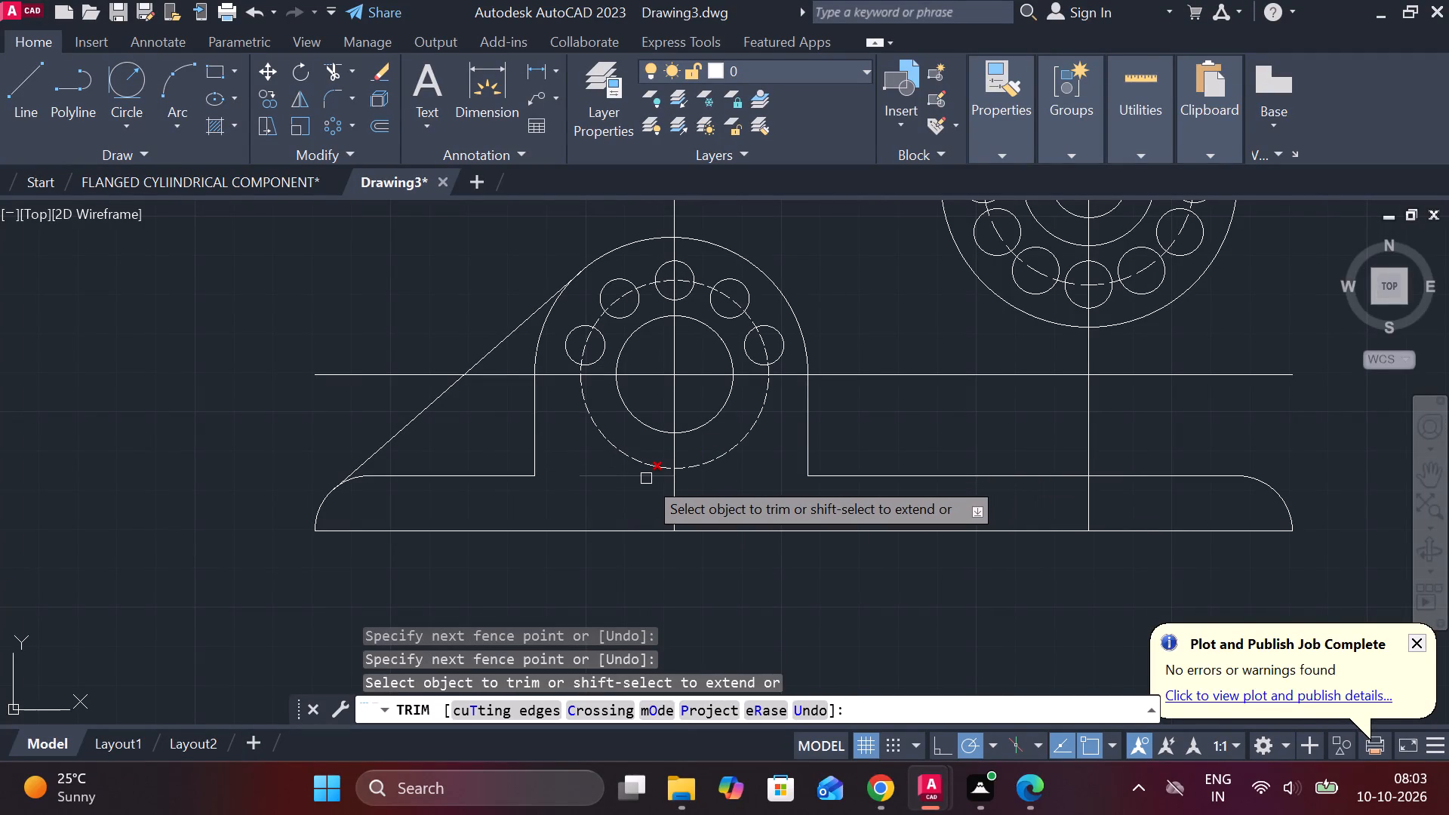
left_click(646, 478)
middle_click_drag(884, 297, 809, 301)
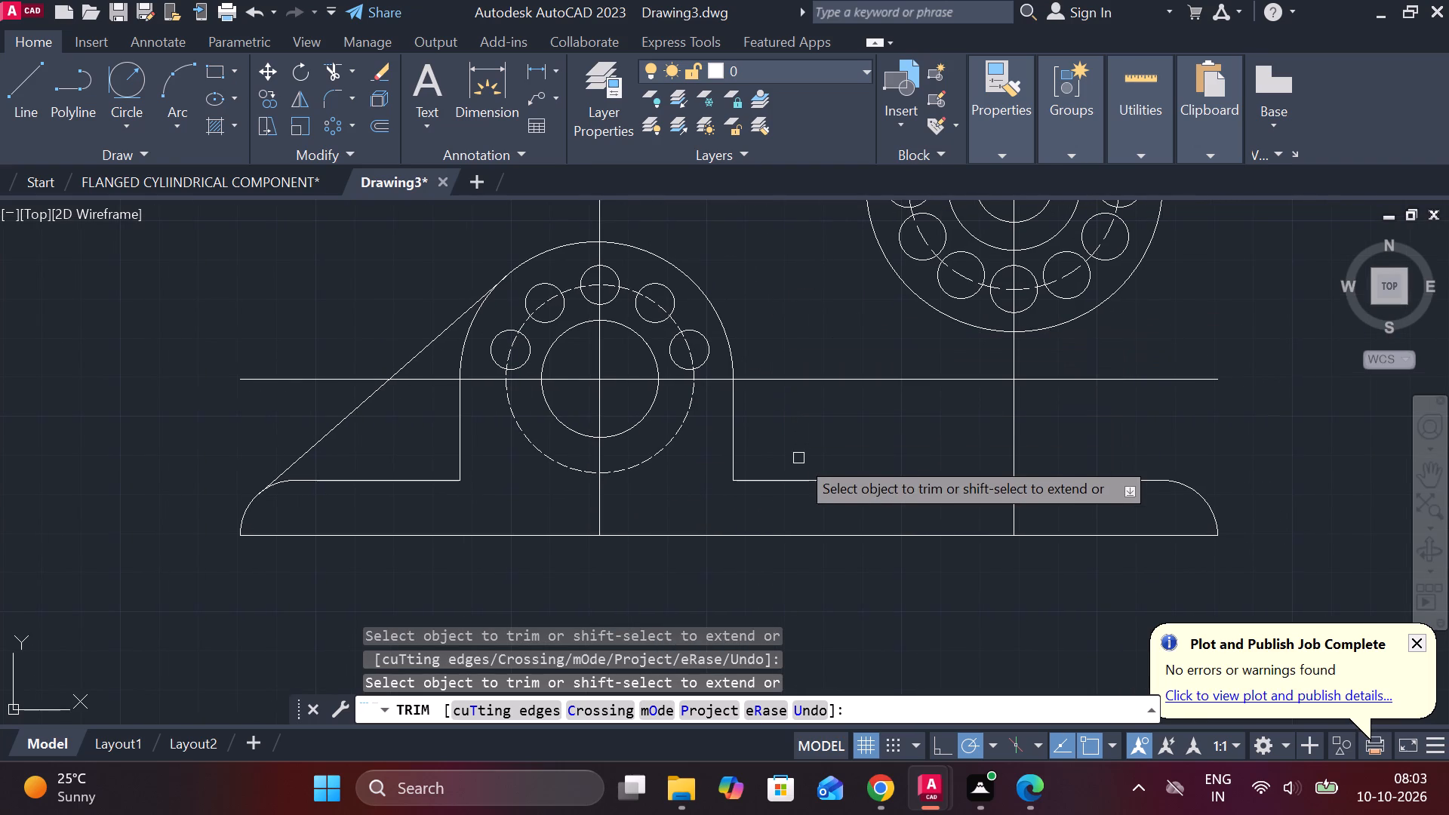
Draw a radius 46 circle tangent to the outer circles of the five-hole and twelve-hole flanges.
key("Escape")
middle_click_drag(780, 424, 721, 544)
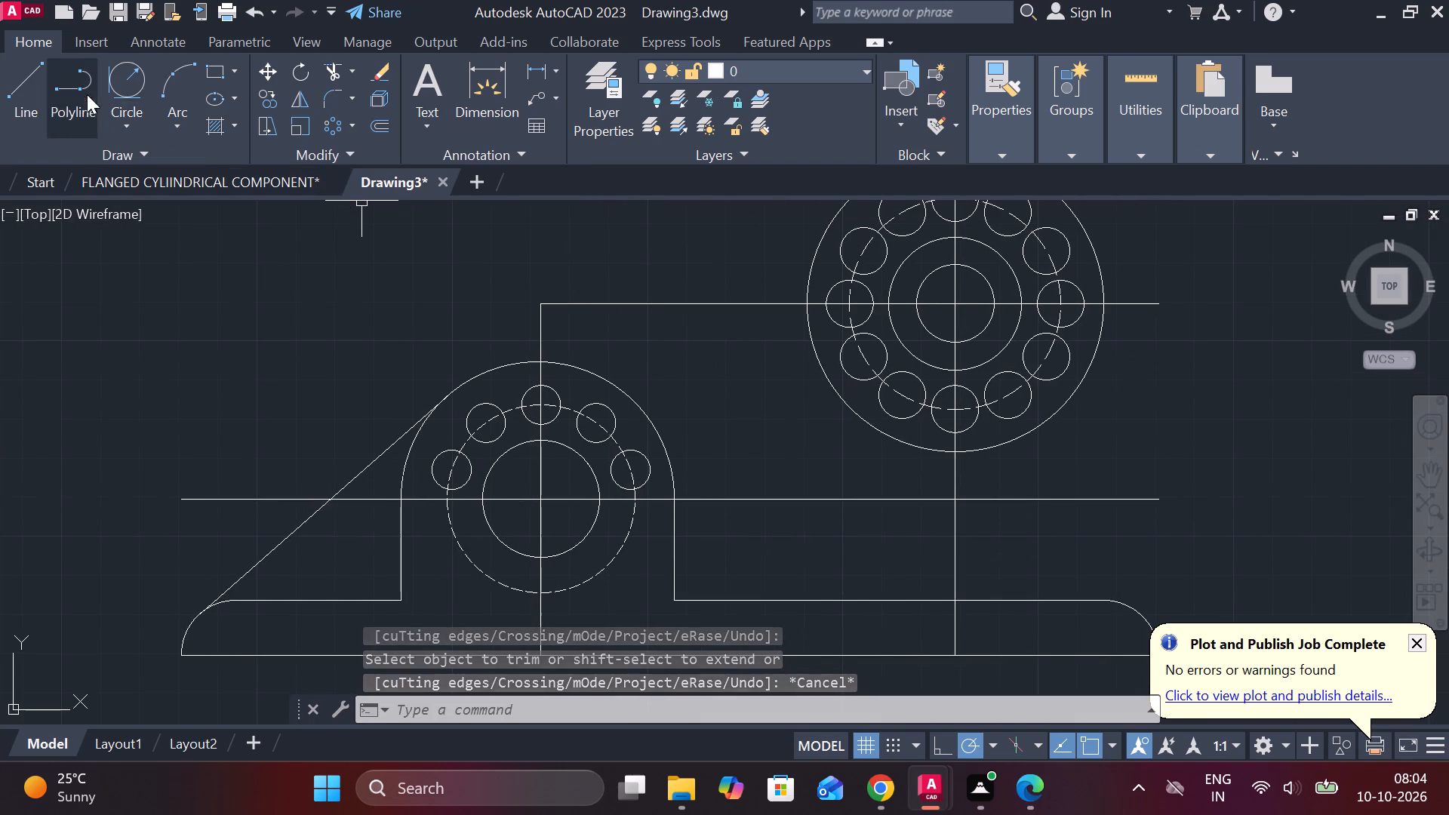
left_click(131, 80)
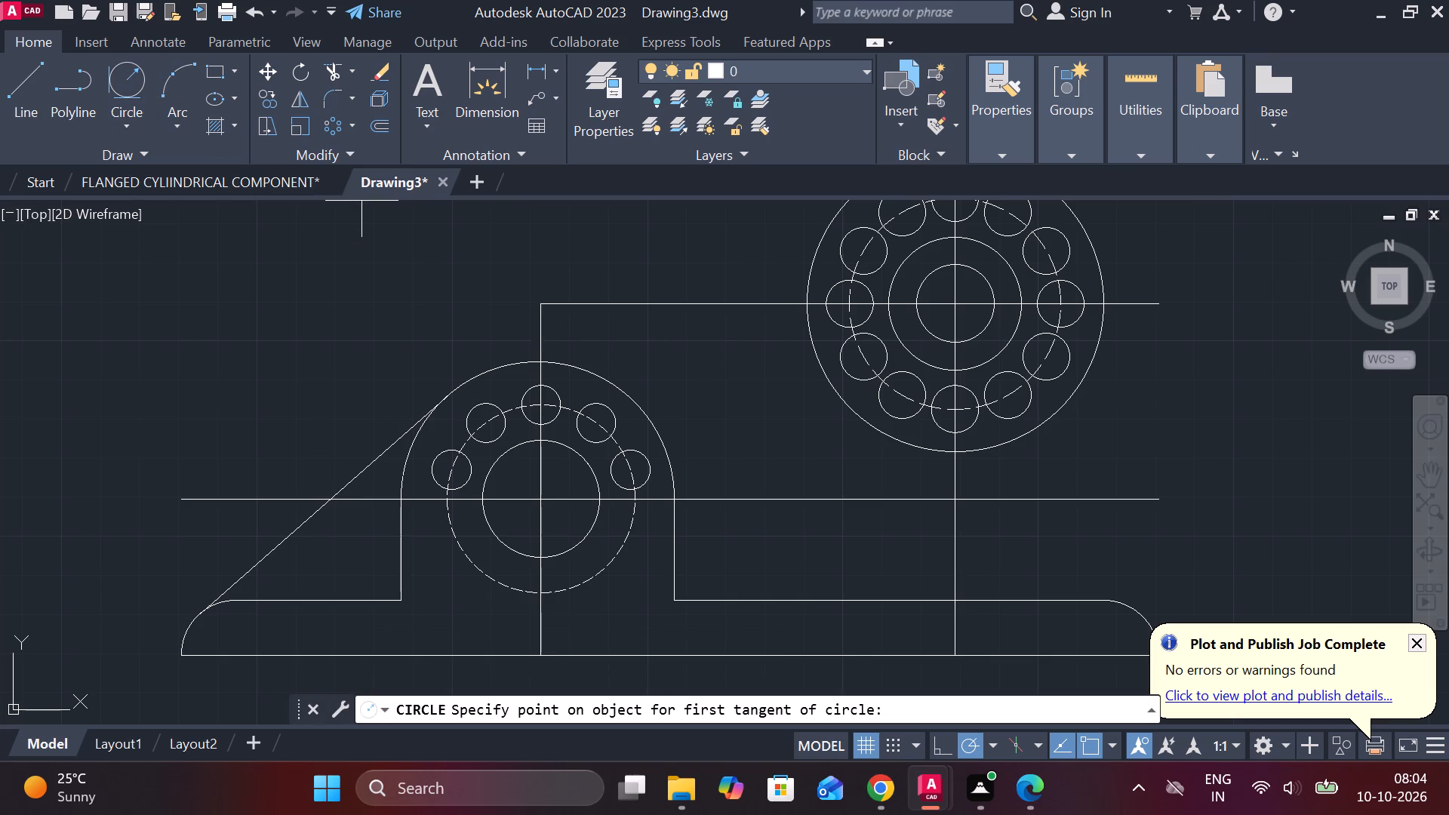
left_click(589, 373)
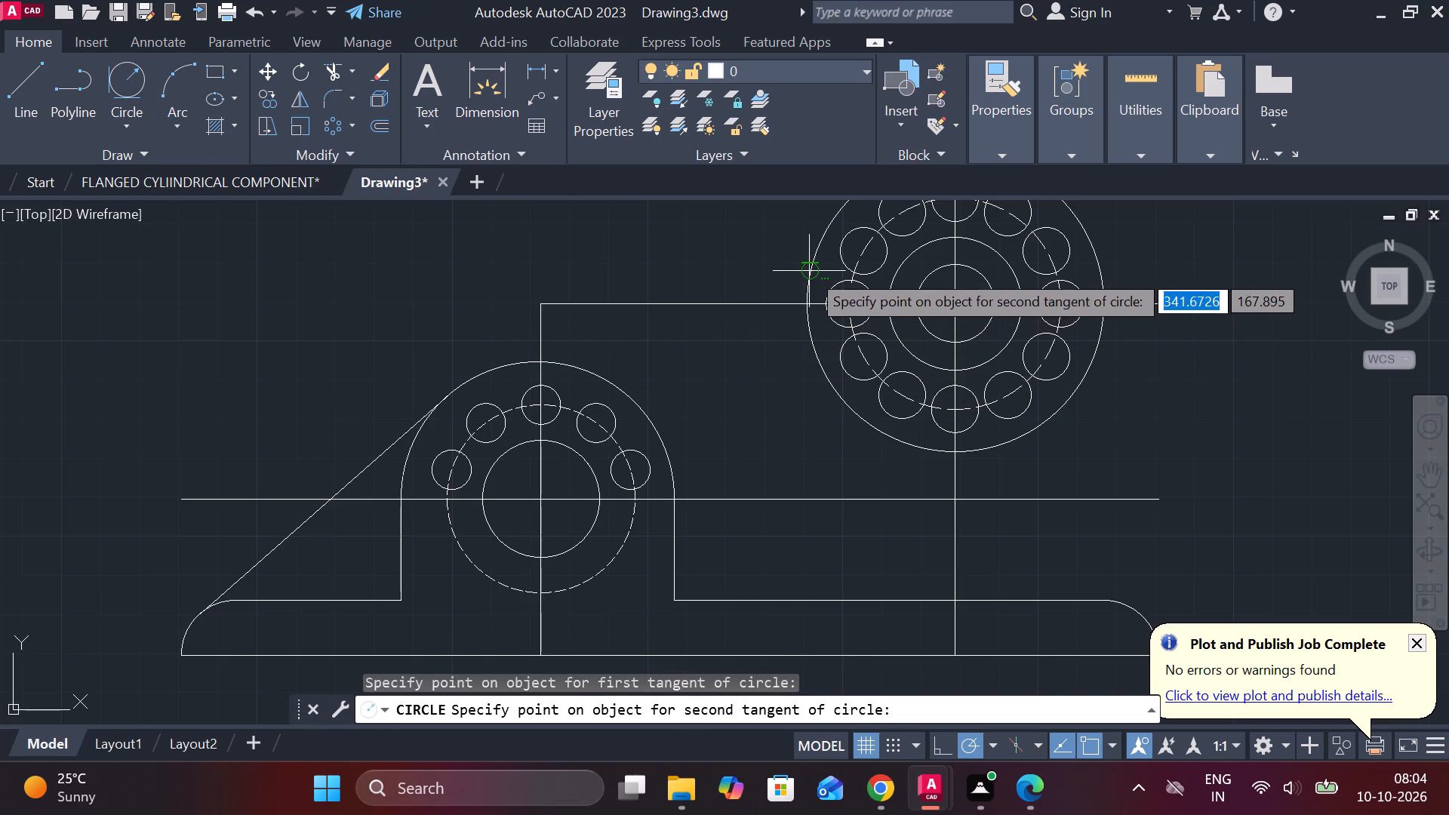
left_click(809, 271)
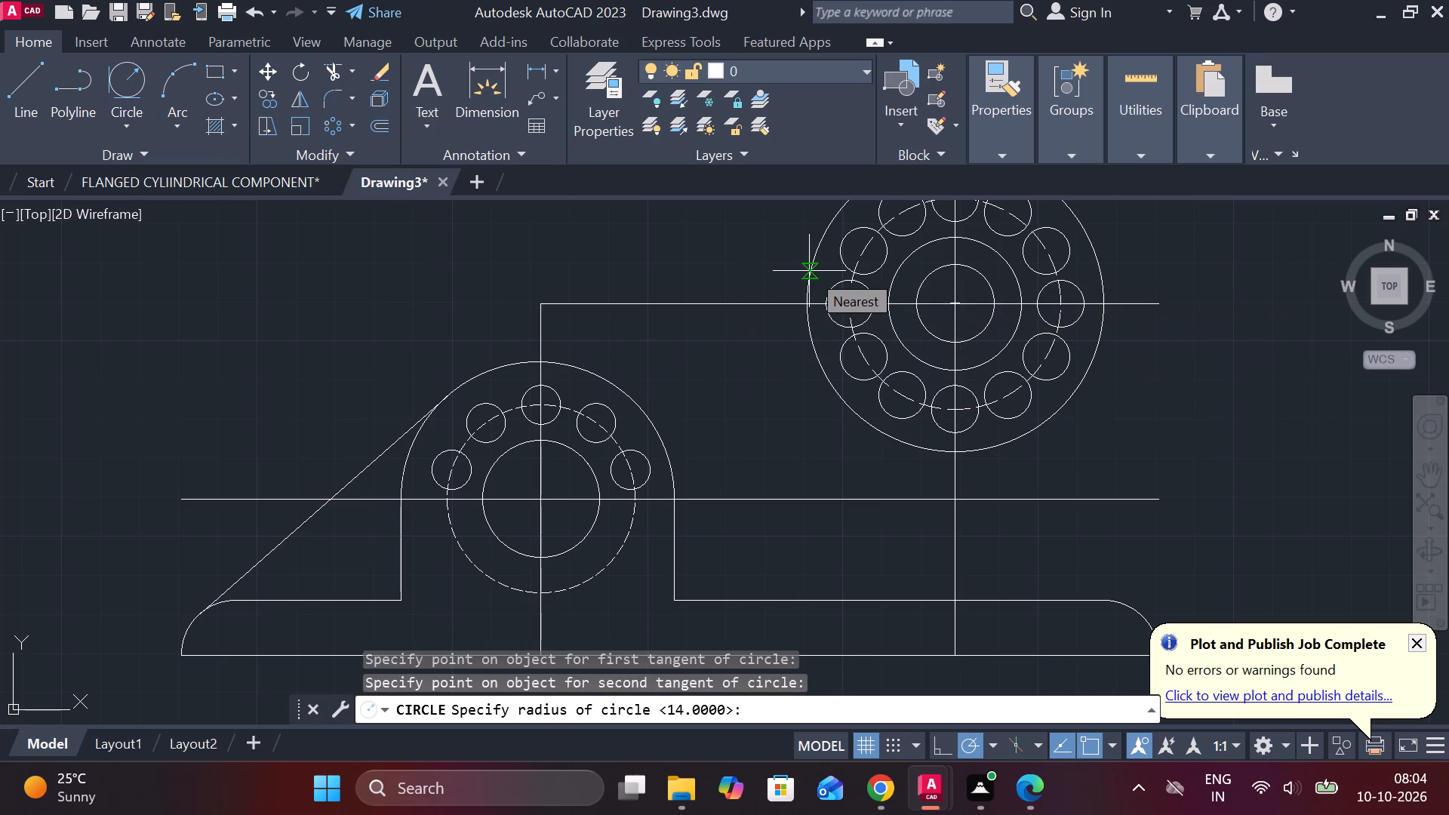
key("4")
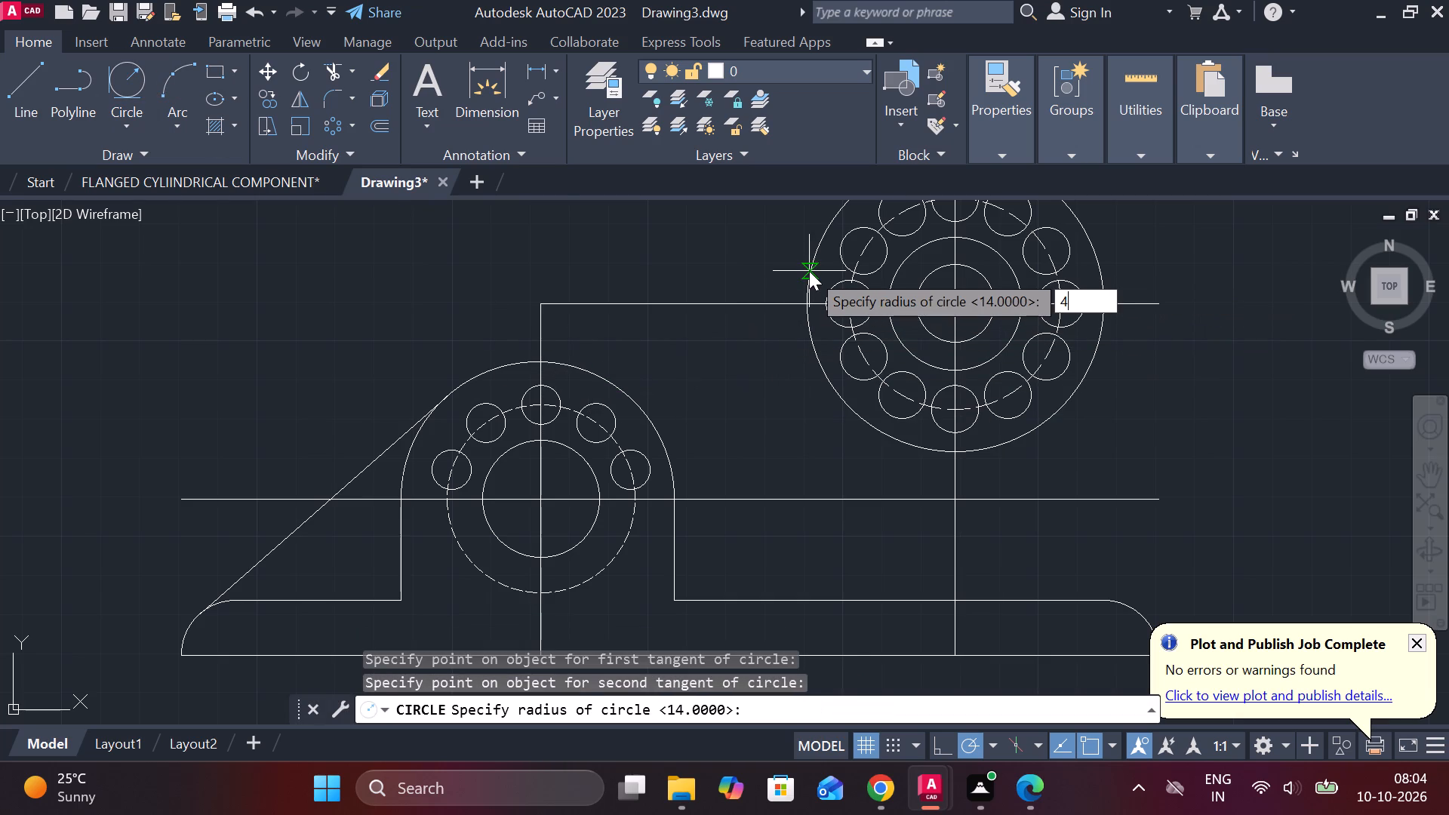
key("6")
key("space")
key("Escape")
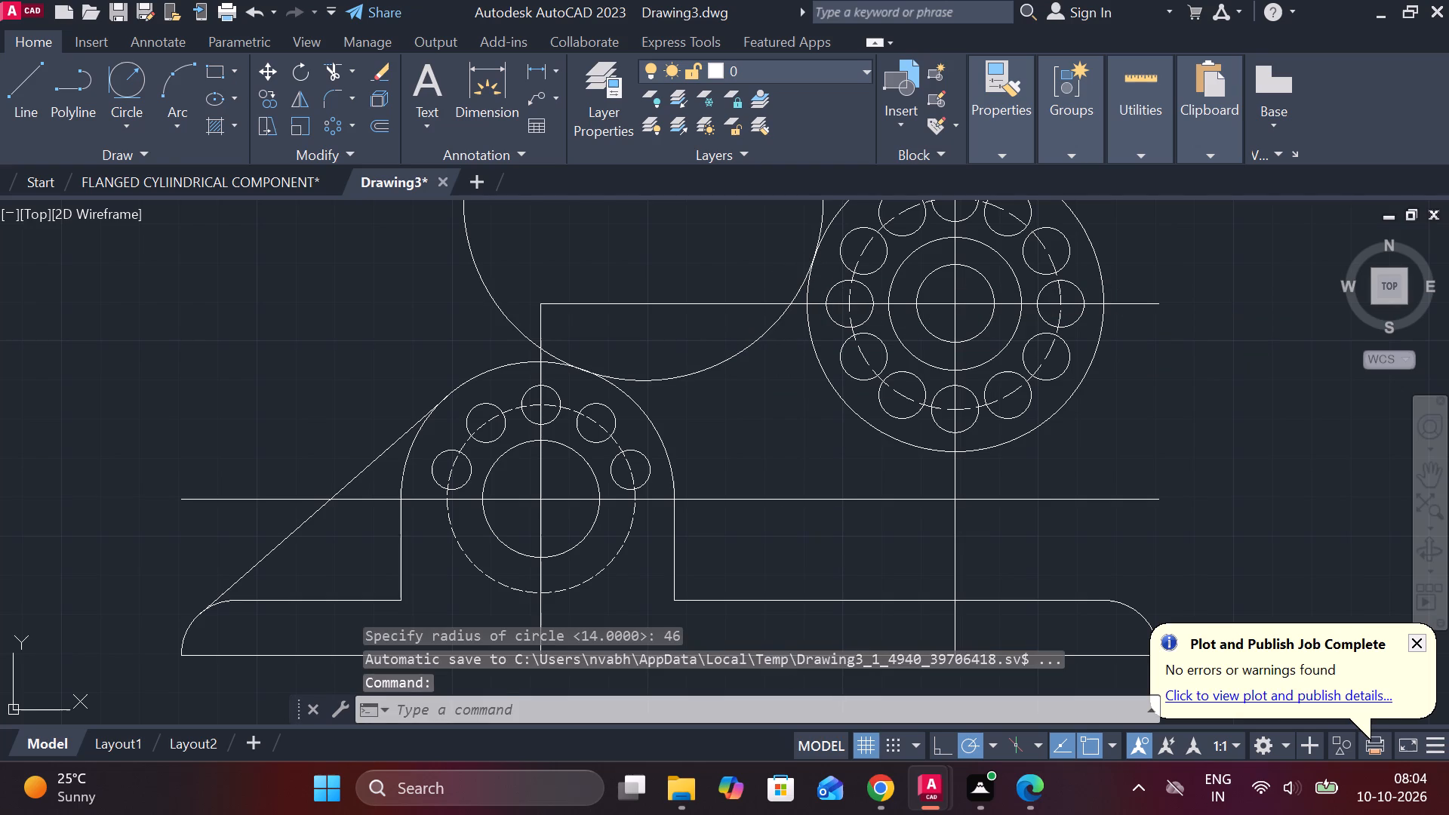
Trim the radius 46 circle to the lower arc joining the outer circles of the two flanges.
type("TR")
key("space")
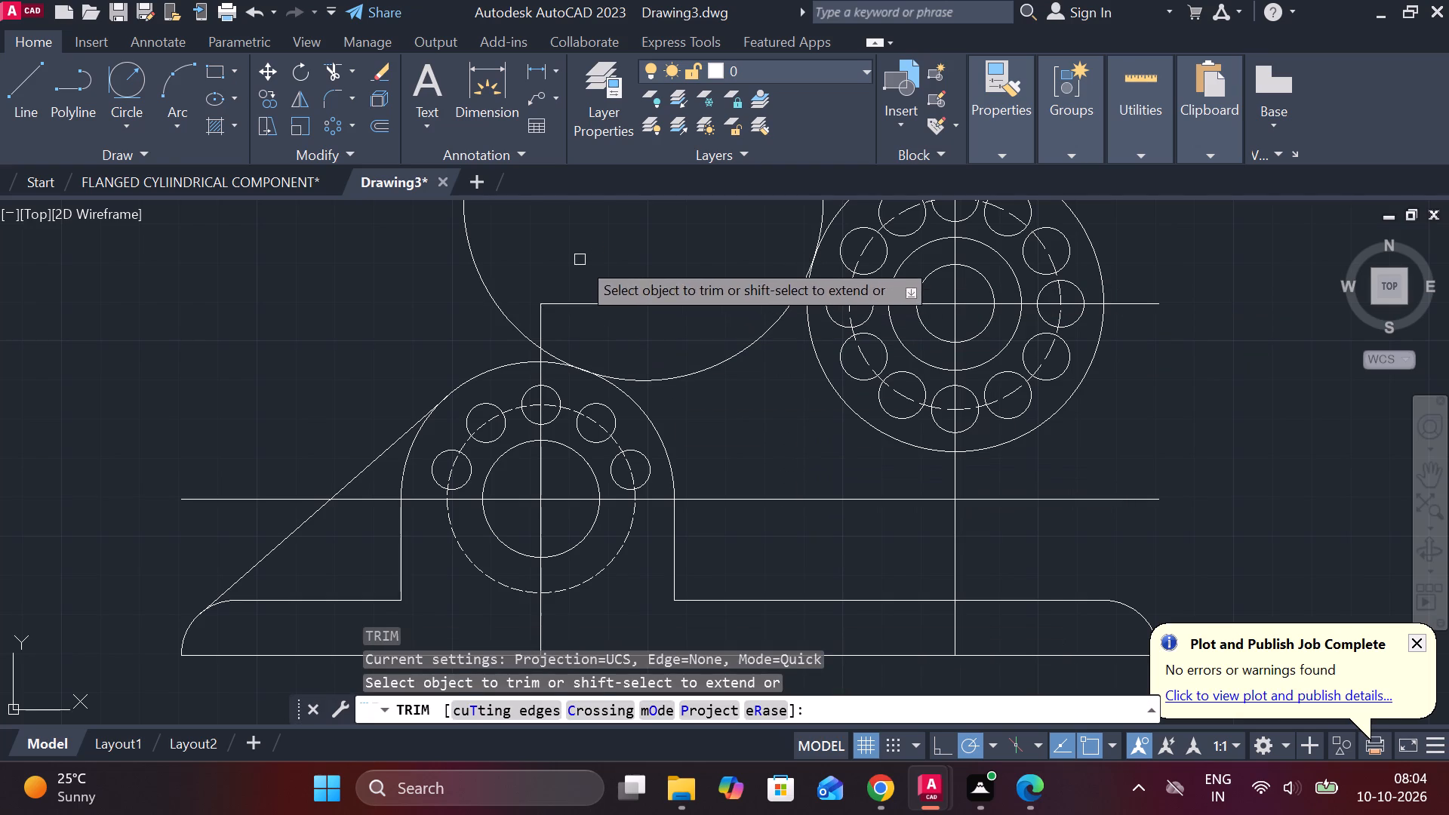
left_click_drag(578, 260, 440, 314)
scroll(576, 343, "up", 2)
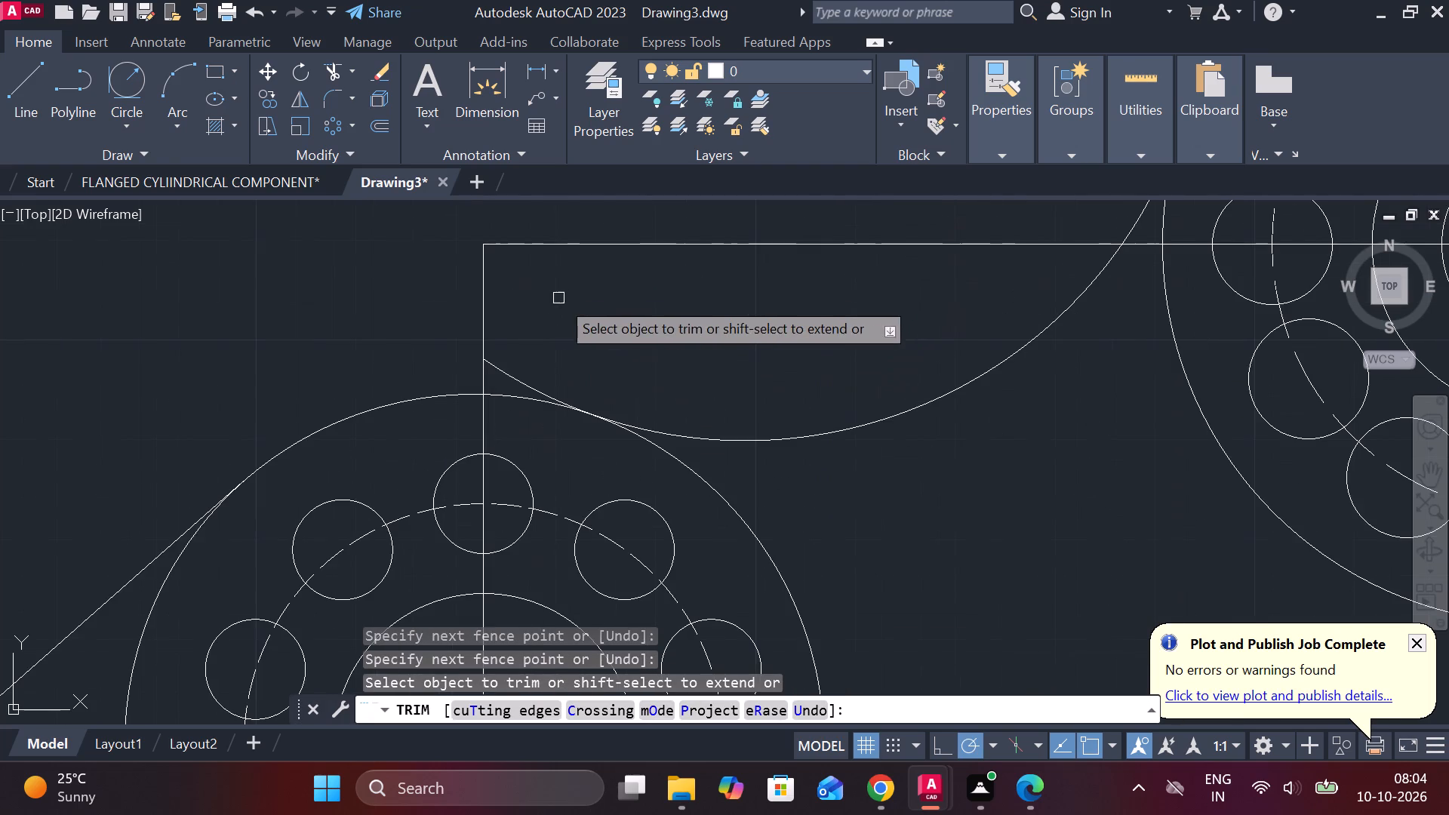
left_click(515, 372)
scroll(565, 343, "down", 3)
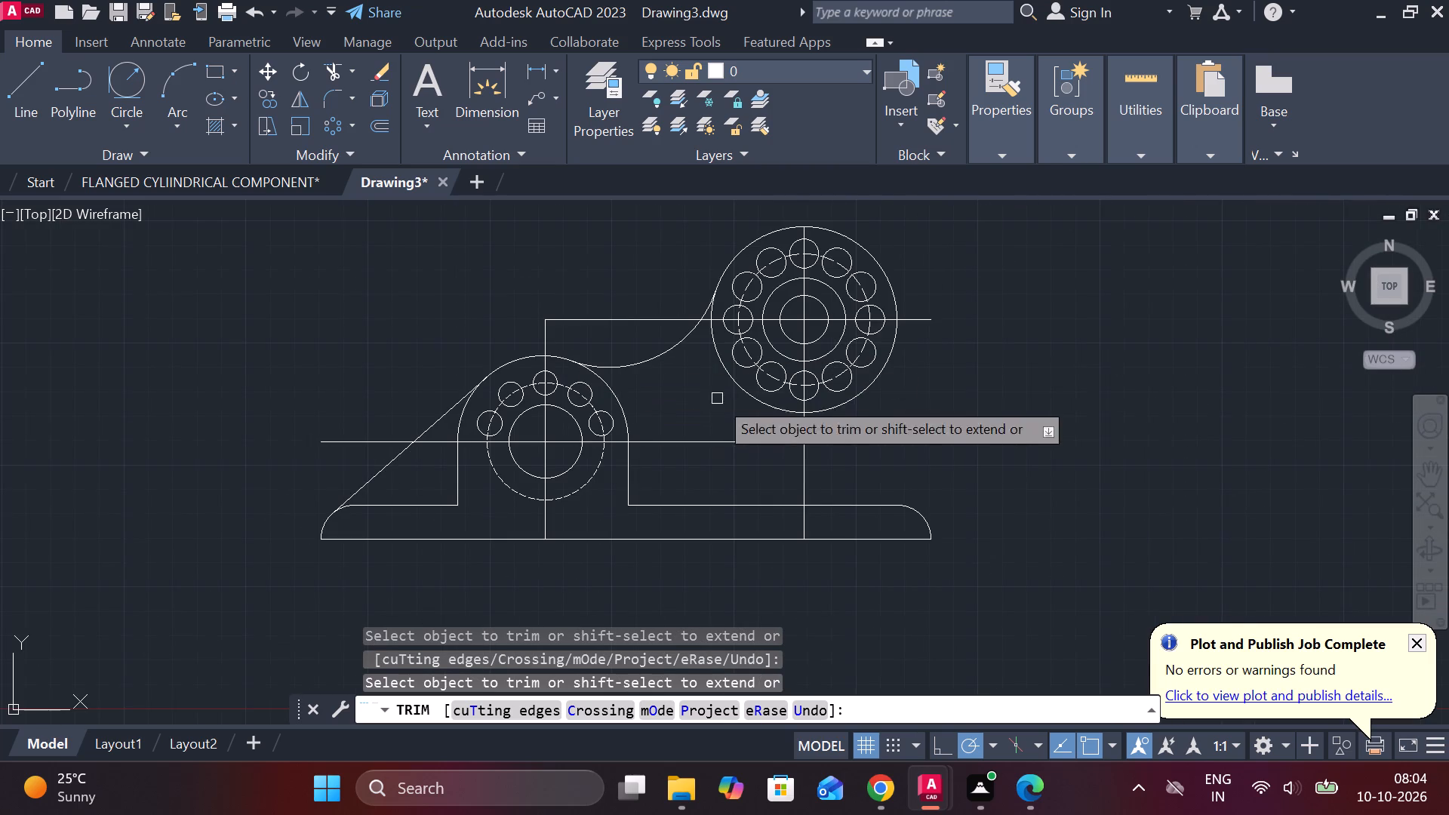
key("Escape")
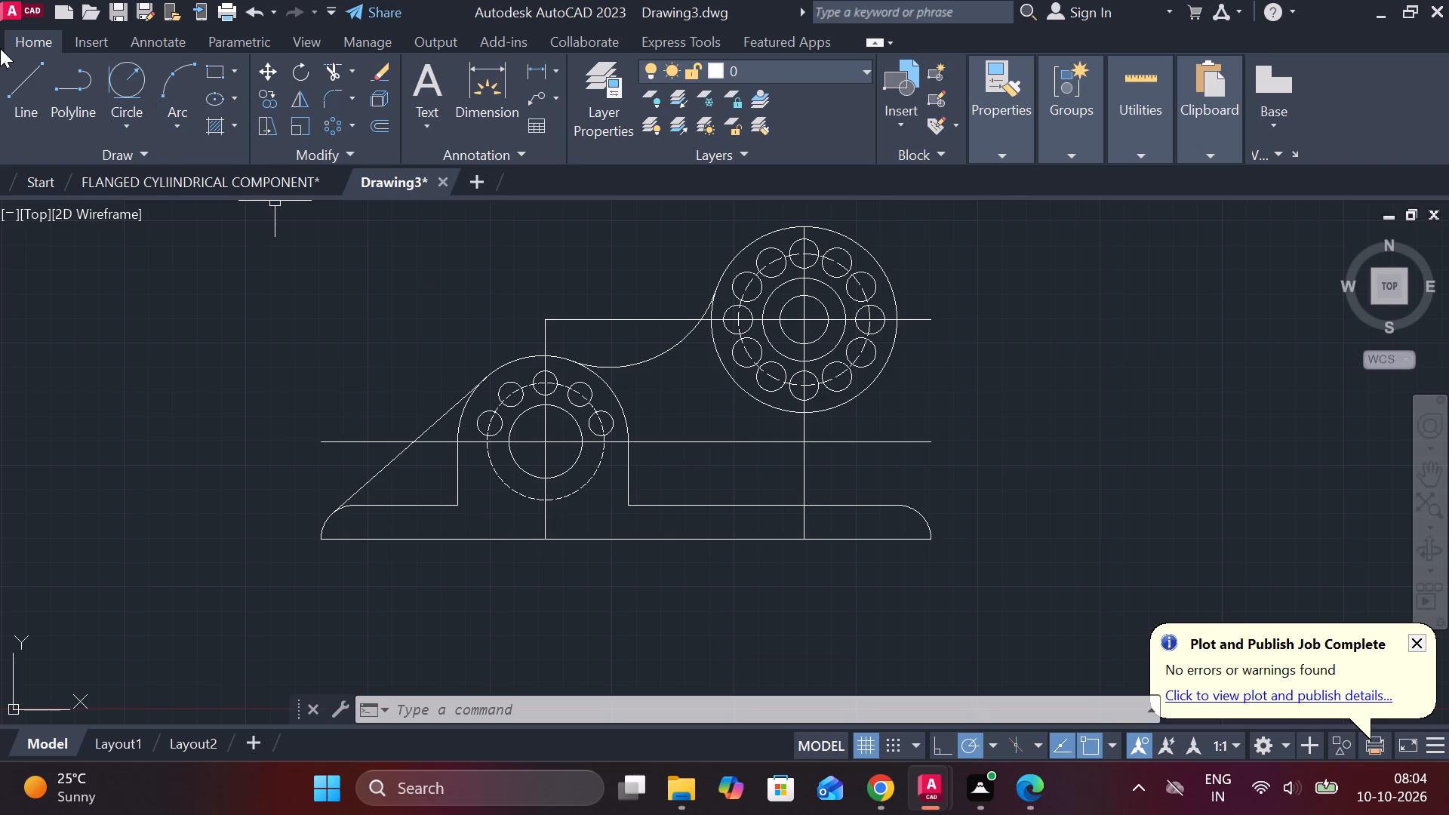
Draw a line about 79 units long at 315° from the twelve-hole flange's centre, past its outer circle.
left_click(15, 73)
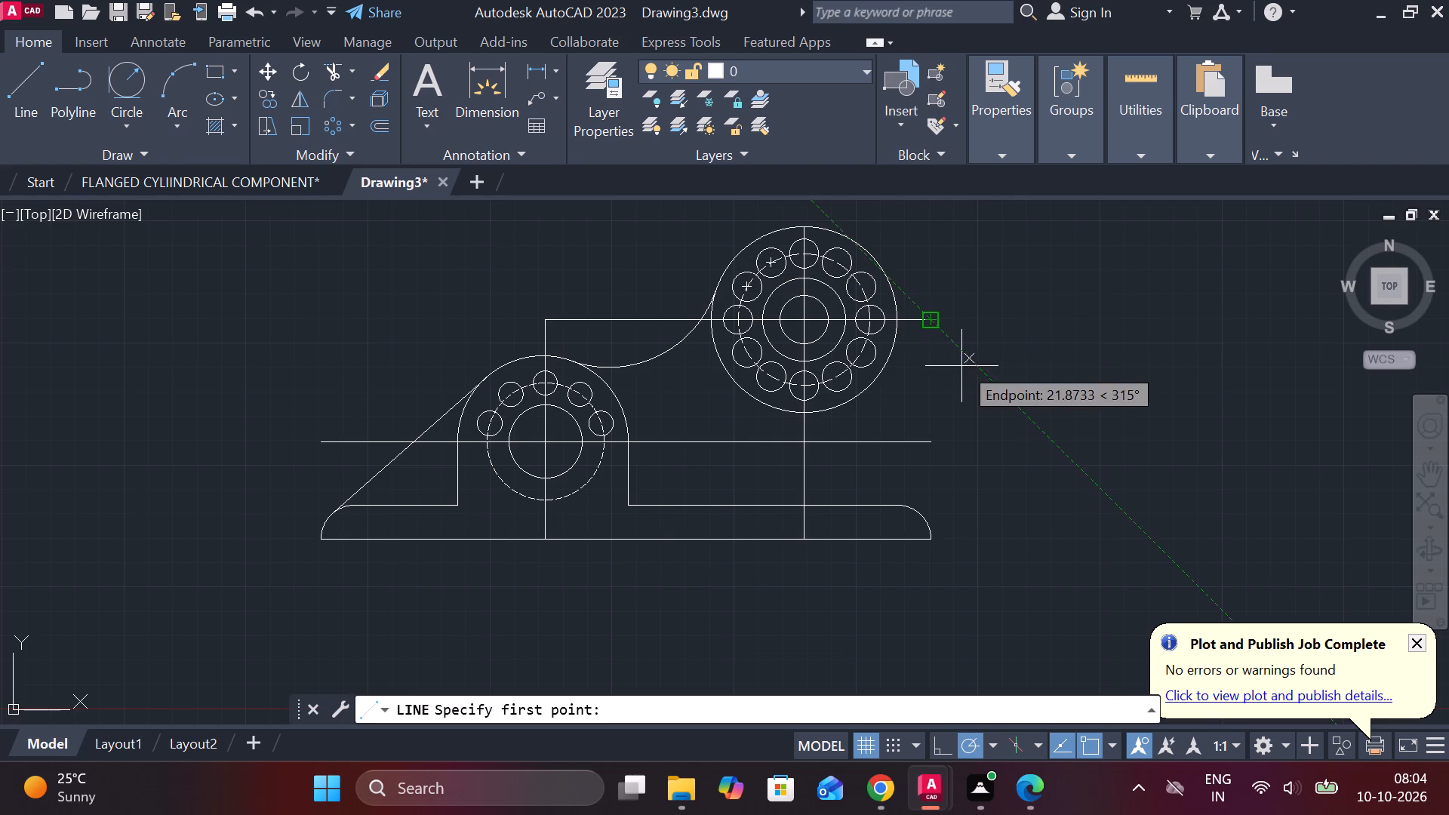
left_click(807, 320)
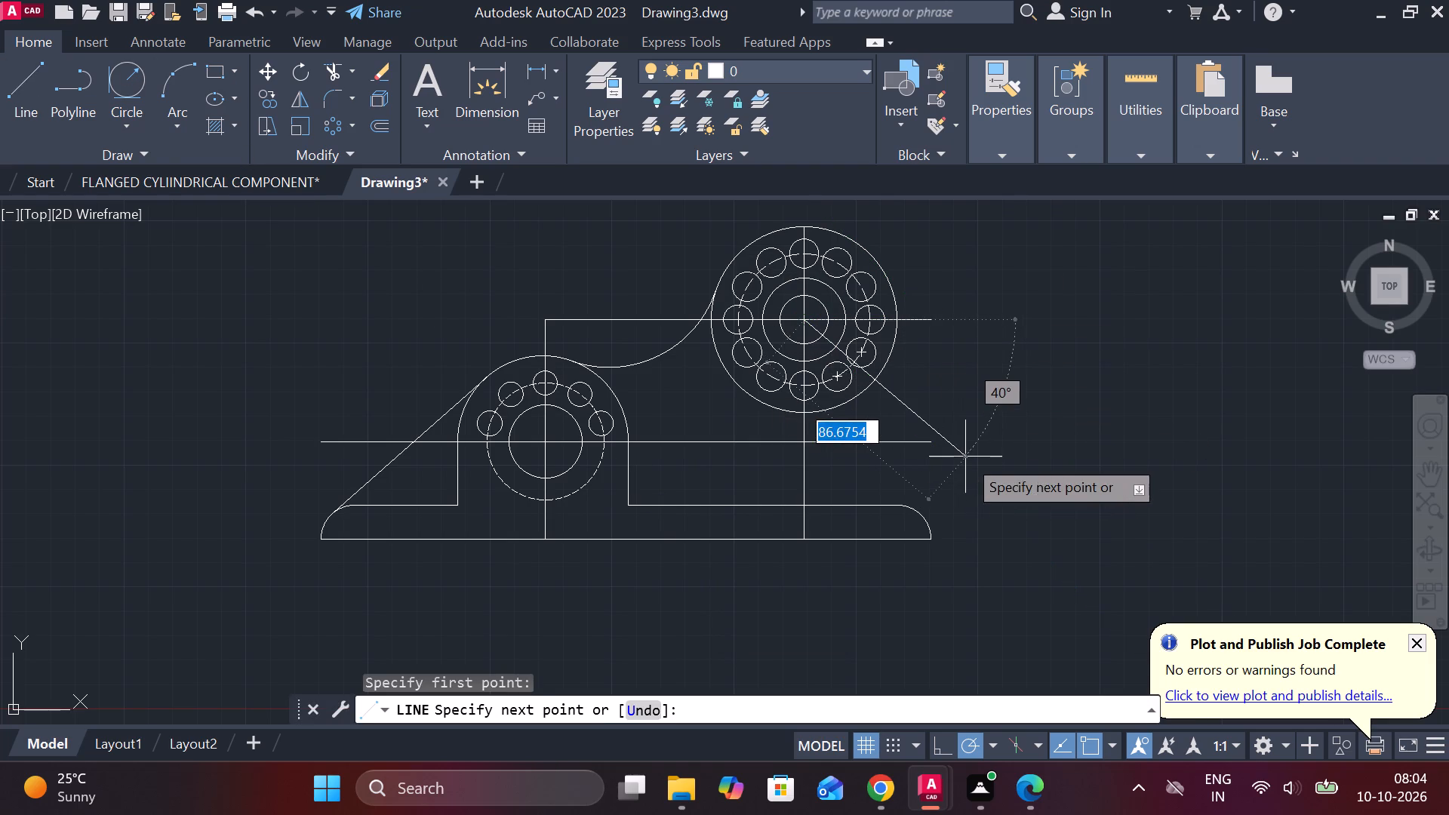
scroll(935, 439, "up", 3)
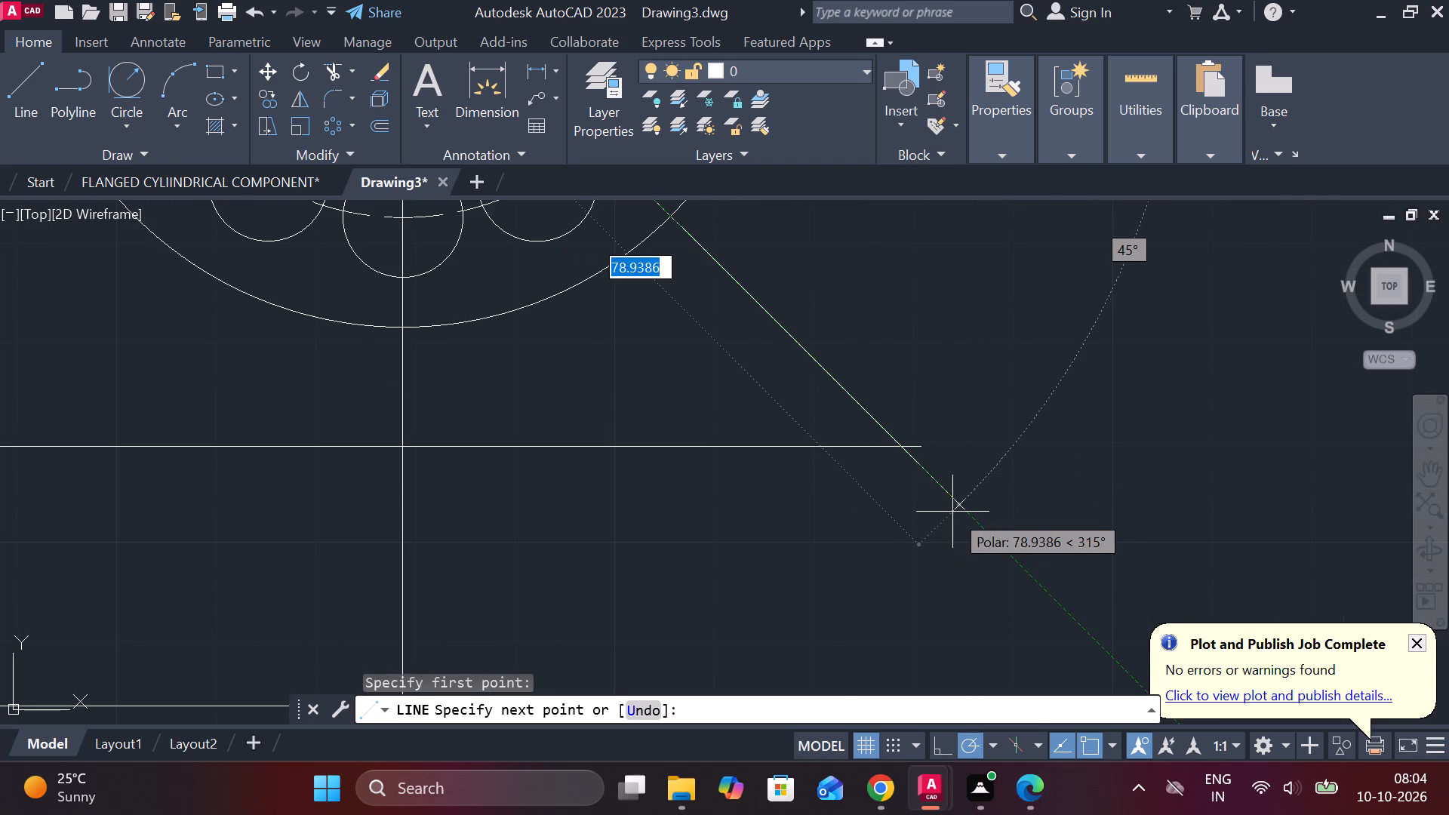
left_click(952, 512)
key("Escape")
scroll(969, 423, "down", 2)
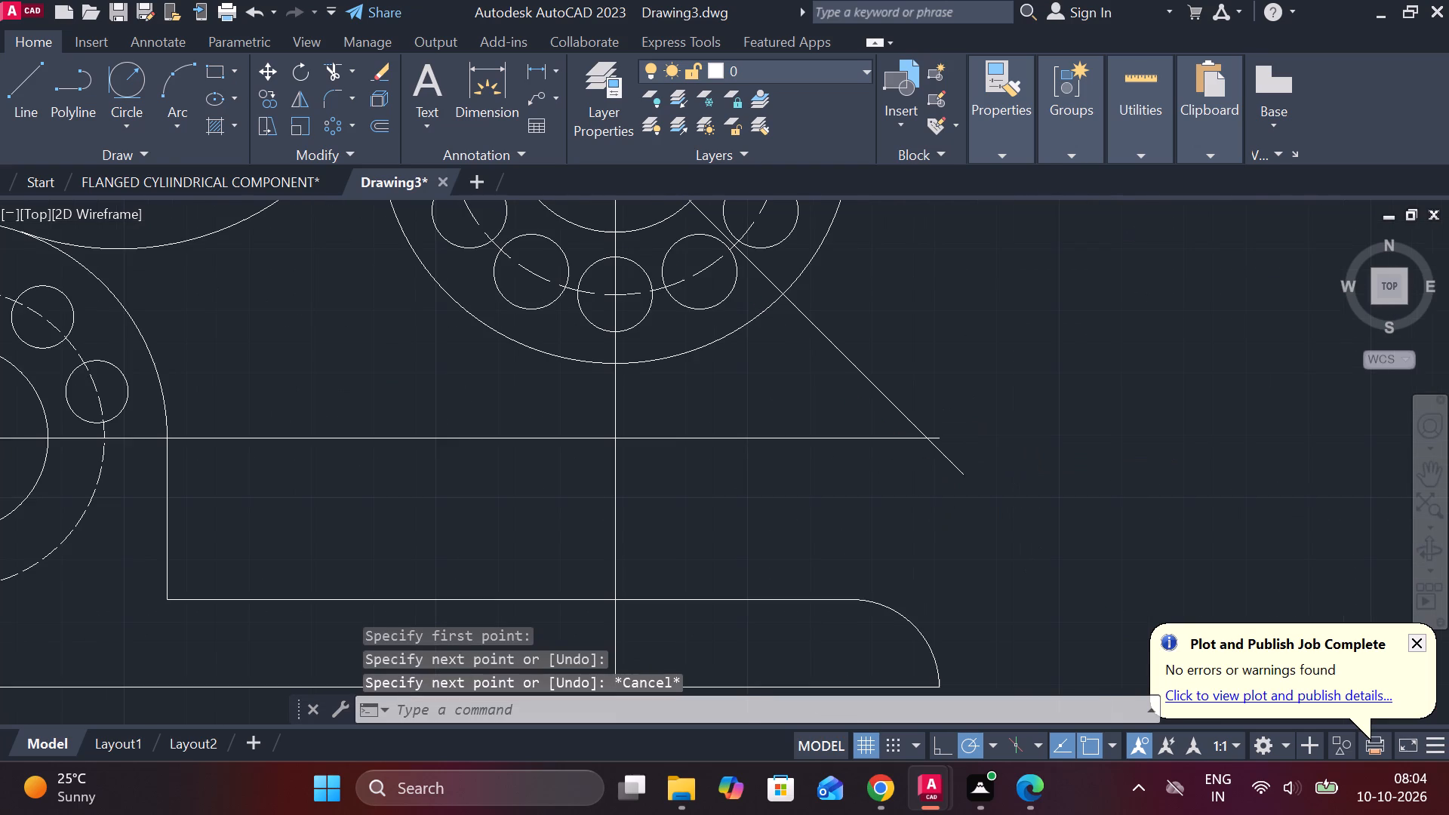
Draw a slanted line about 76 units long from the diagonal's intersection with the twelve-hole flange's outer circle down past the base's upper edge.
key("l")
key("Return")
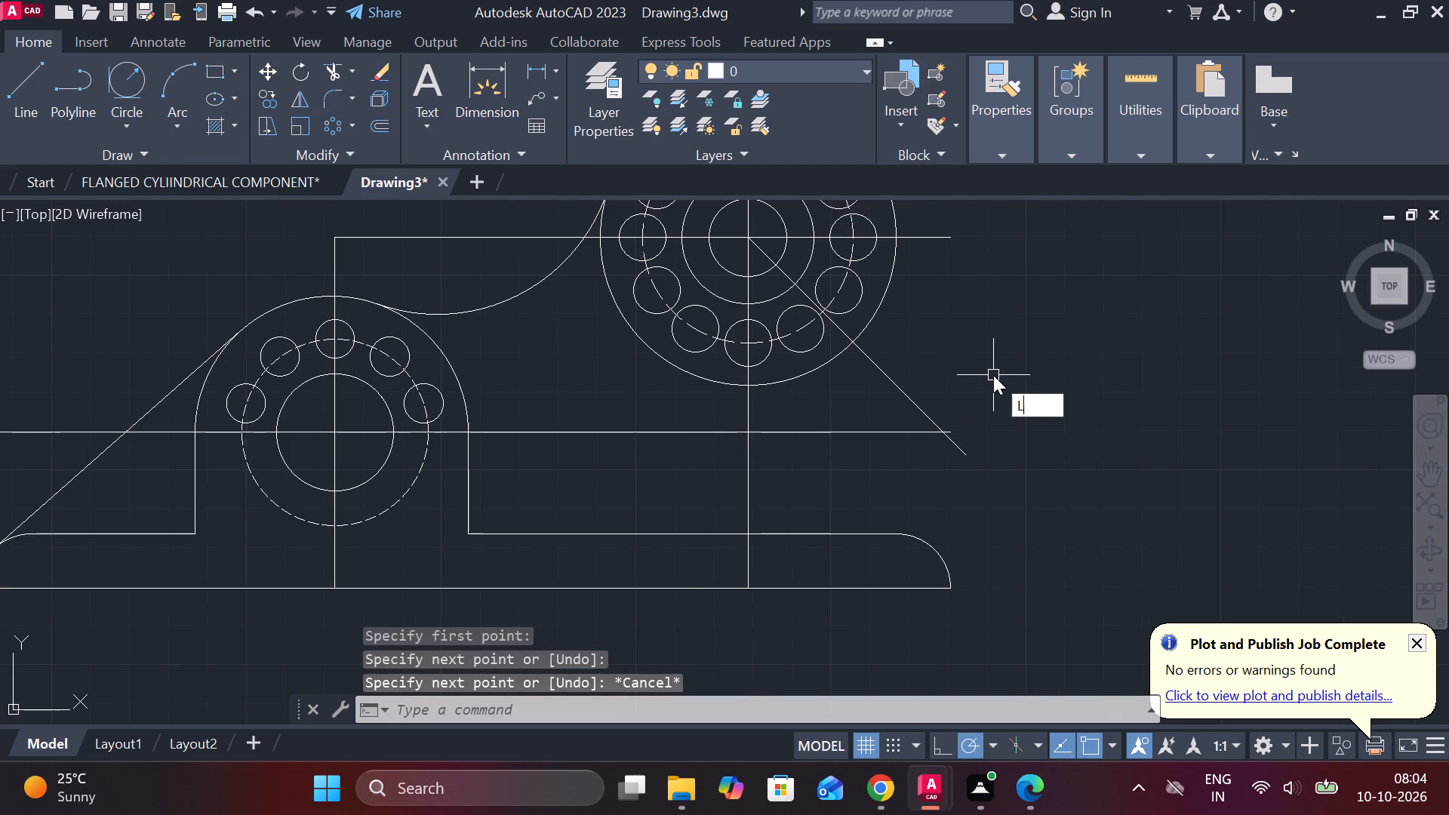
left_click(850, 343)
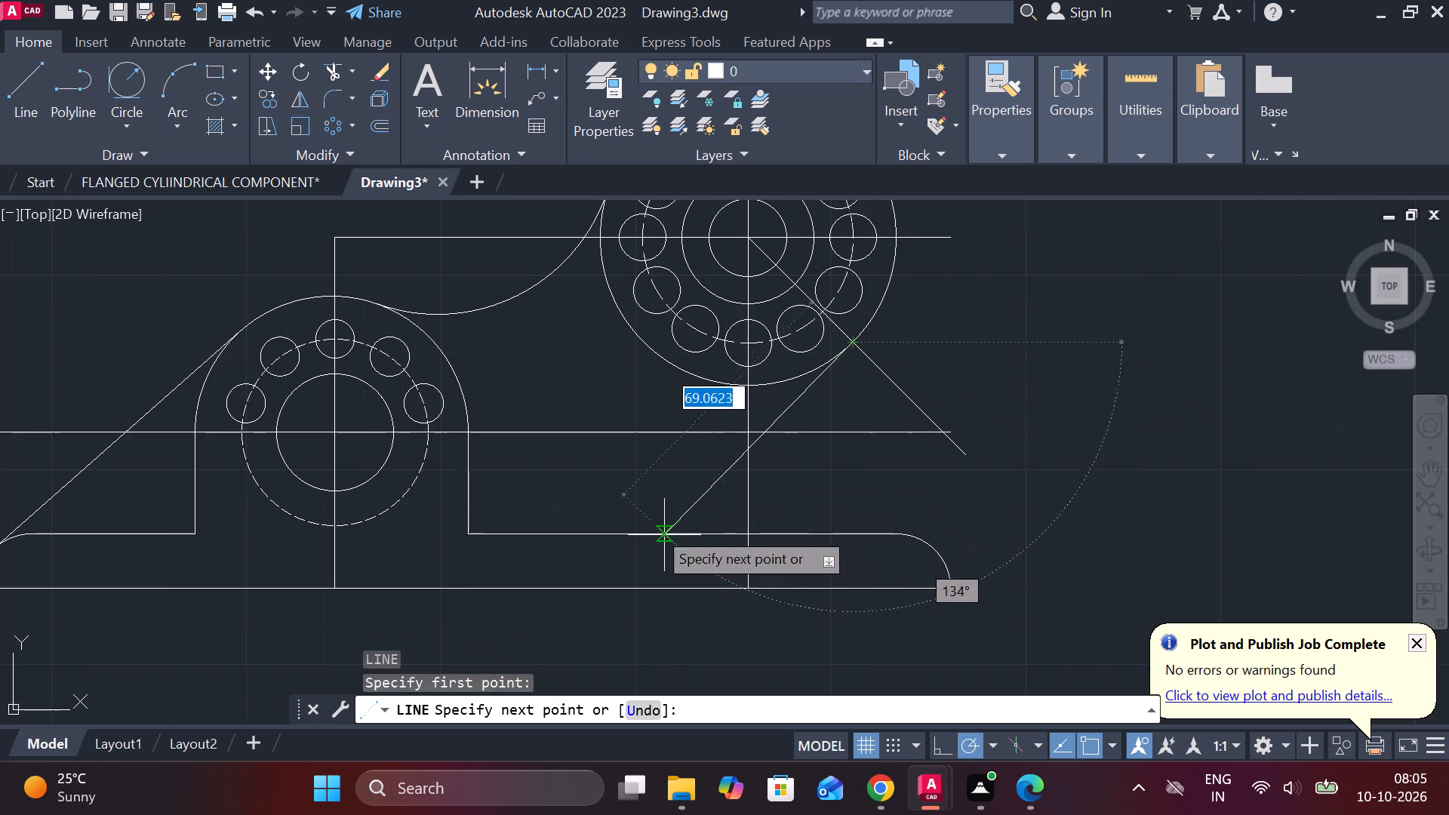
scroll(678, 531, "up", 1)
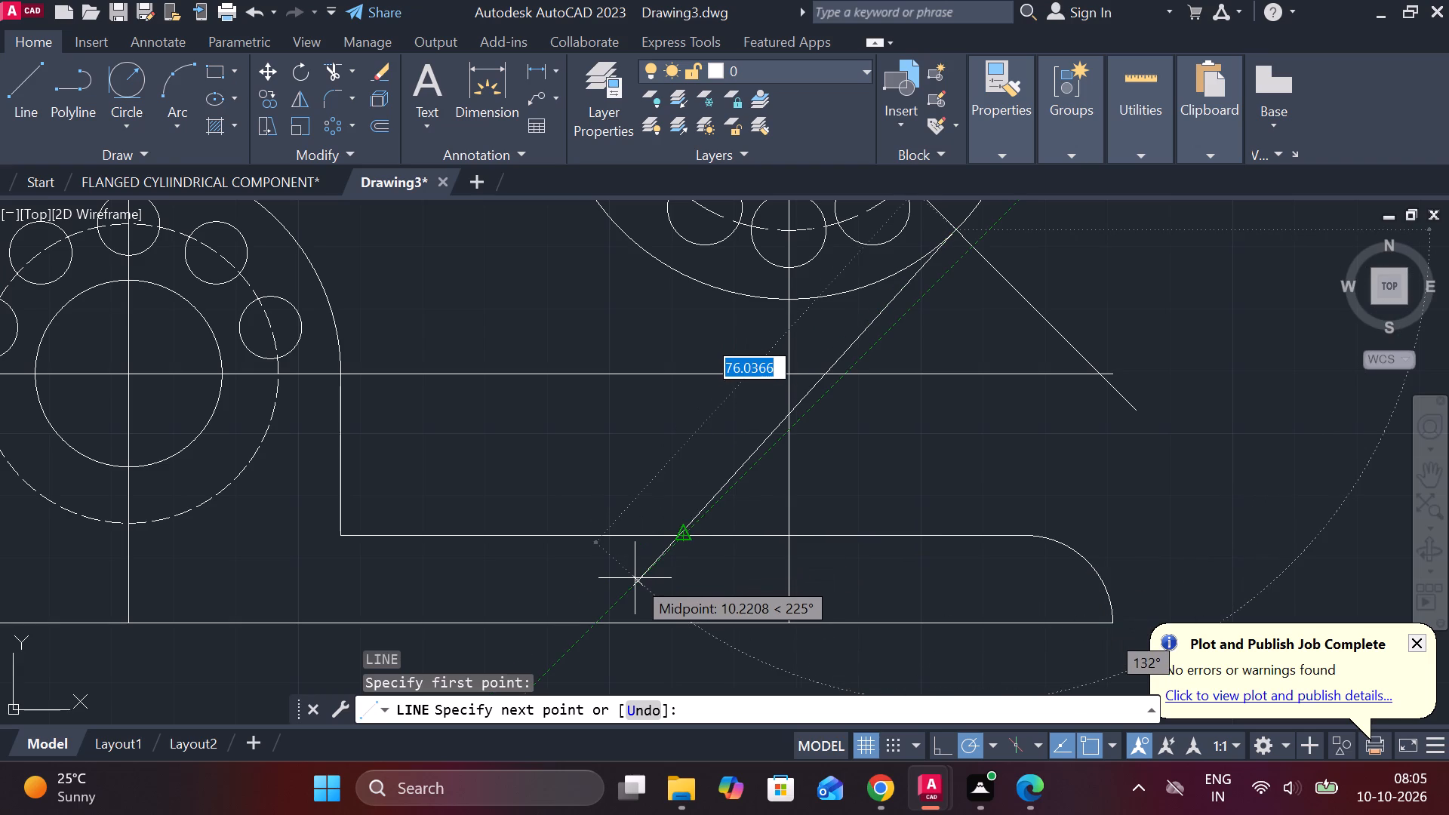
left_click(635, 578)
key("Escape")
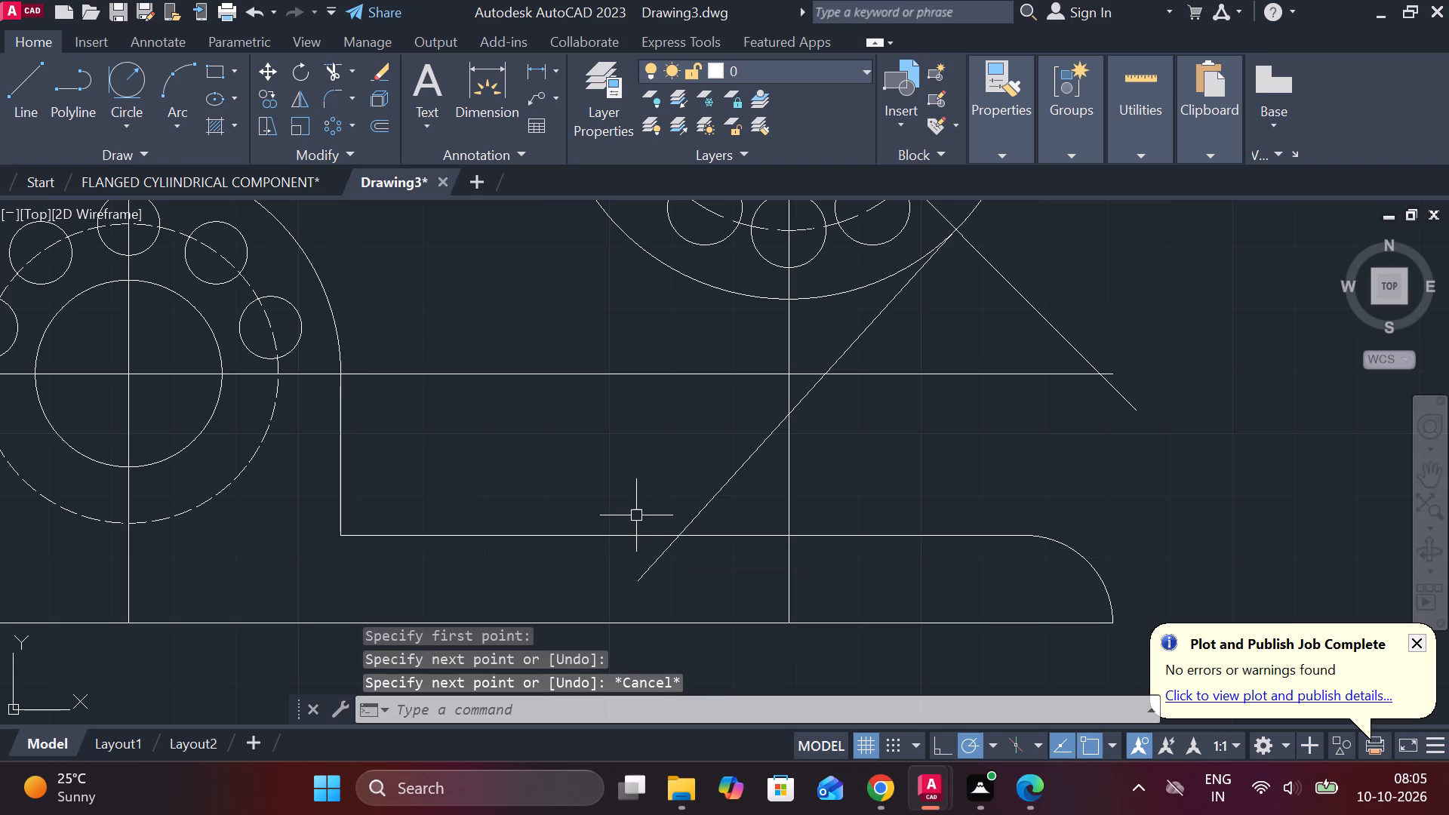
middle_click_drag(636, 515, 614, 514)
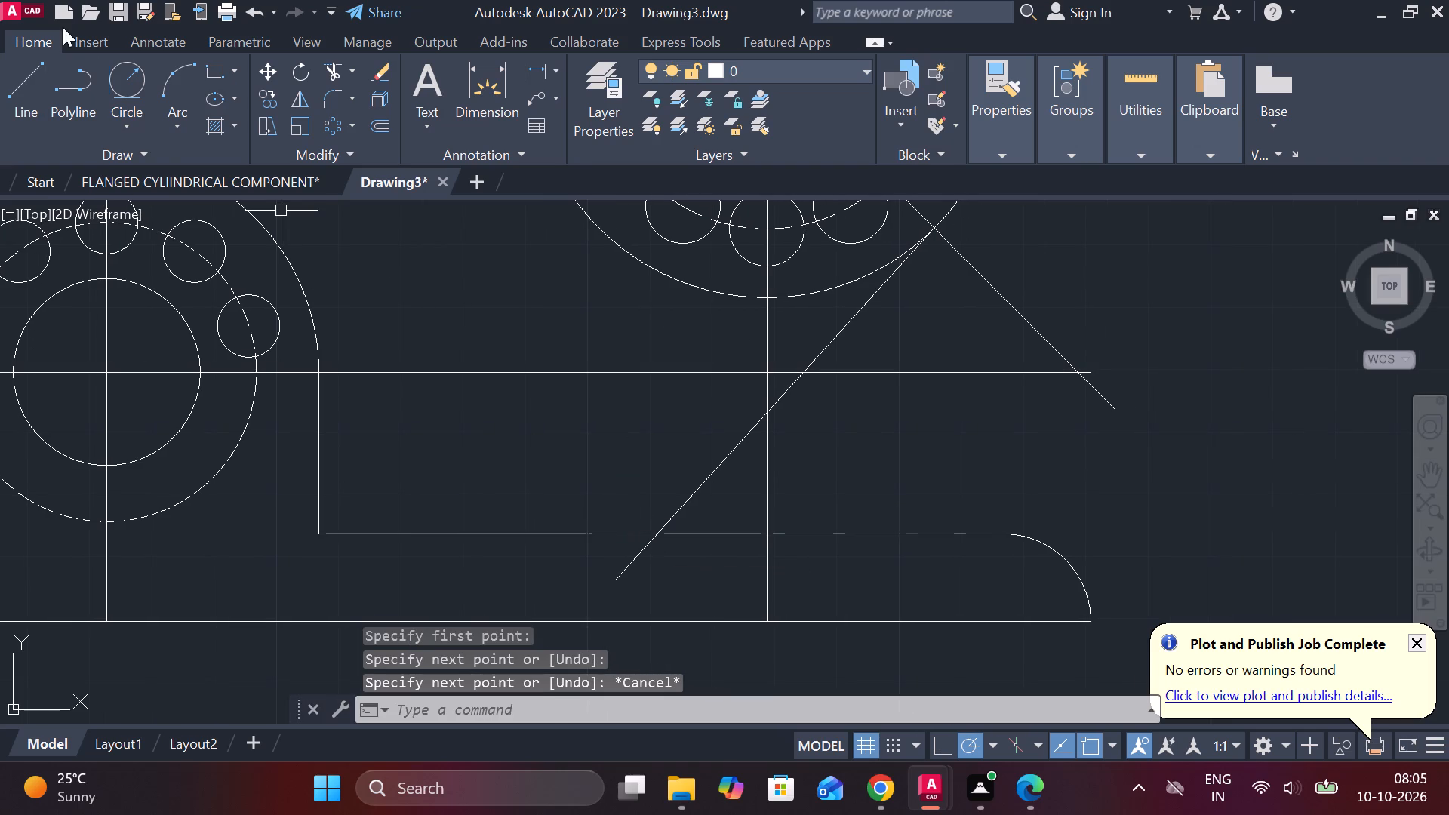
Draw a radius 10 circle tangent to the new slanted line and the base's upper horizontal, inside their right-hand corner.
left_click(112, 78)
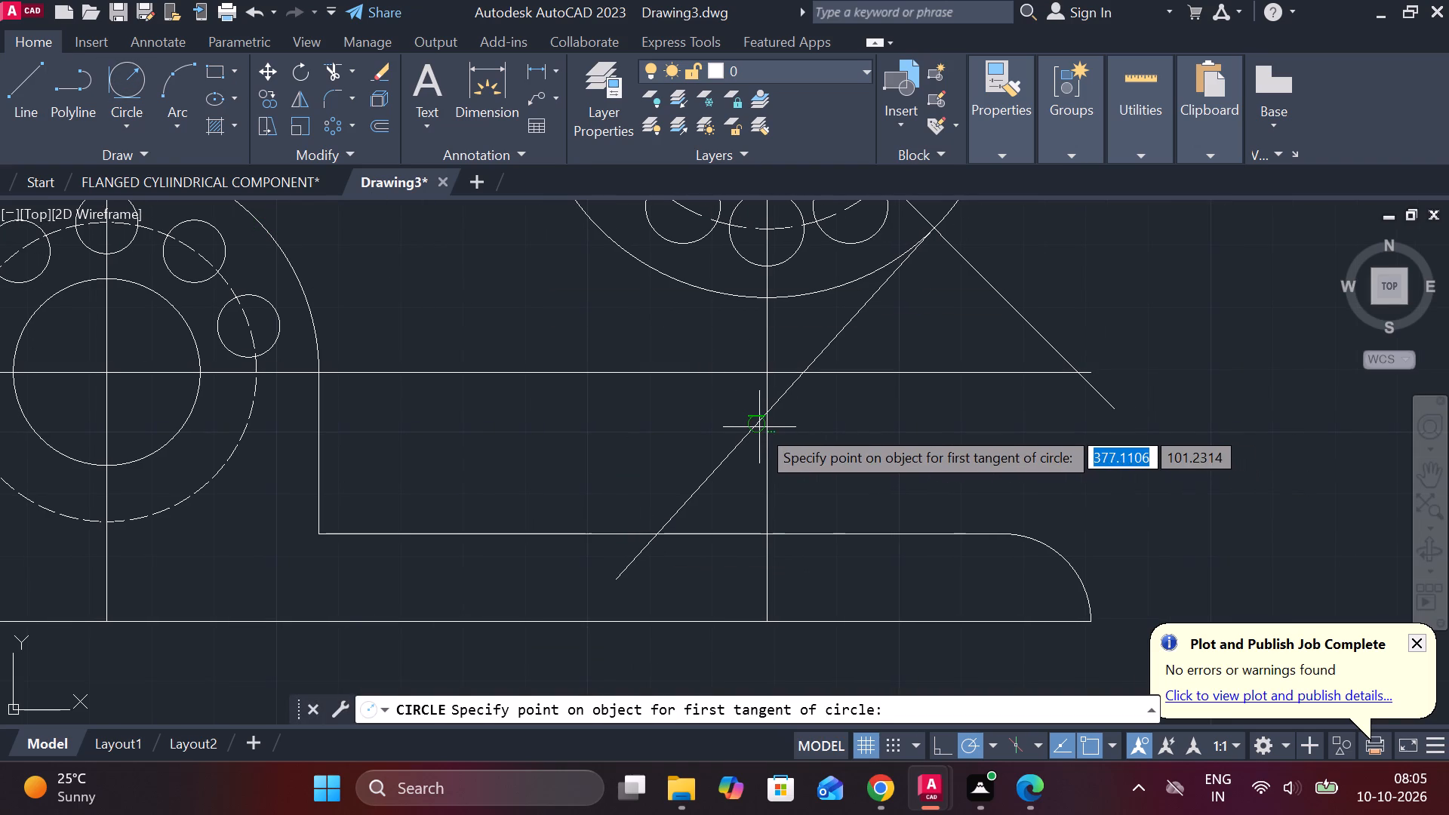
left_click(759, 427)
left_click(779, 534)
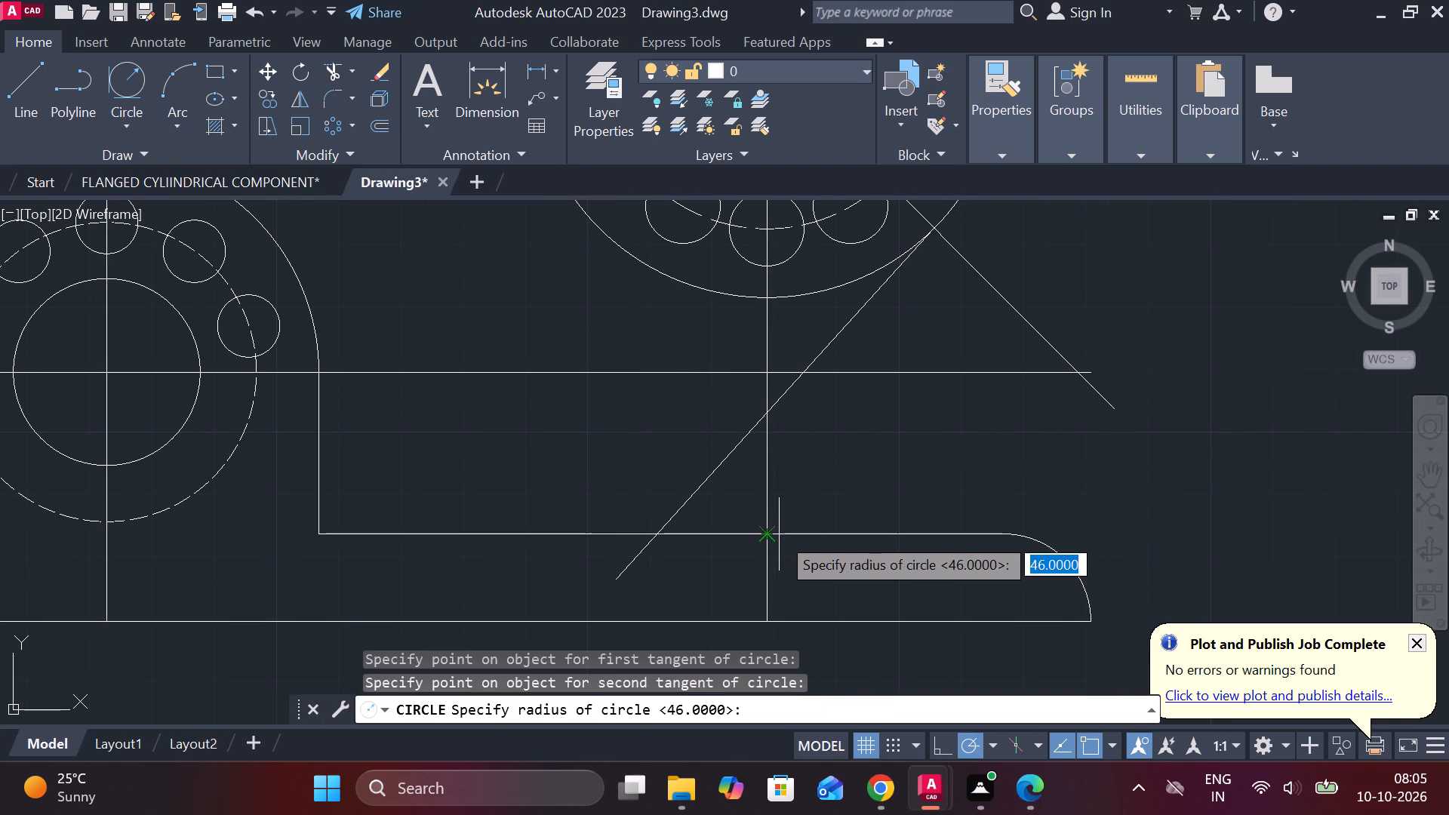
type("10")
key("Return")
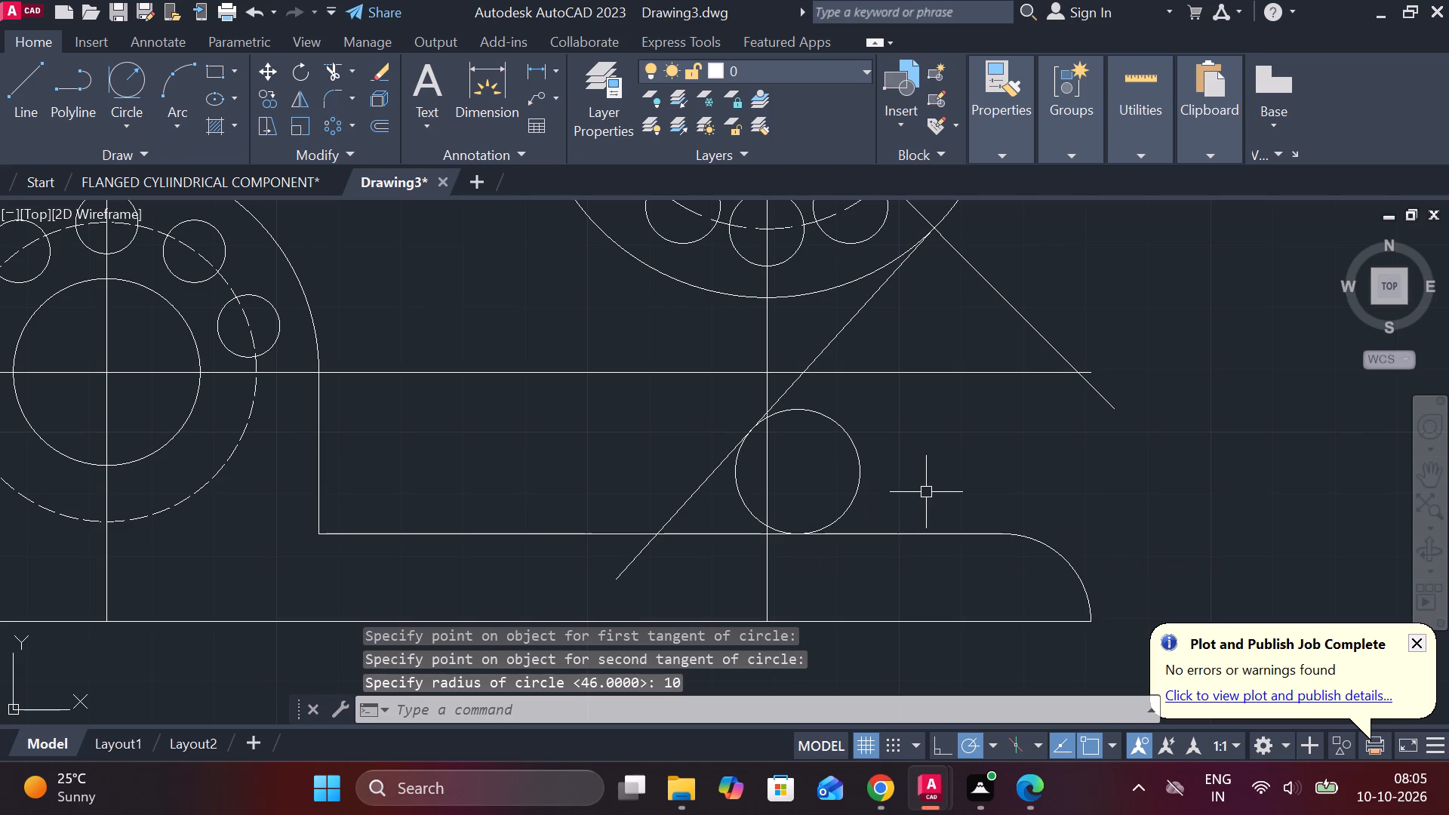
key("r")
key("Escape")
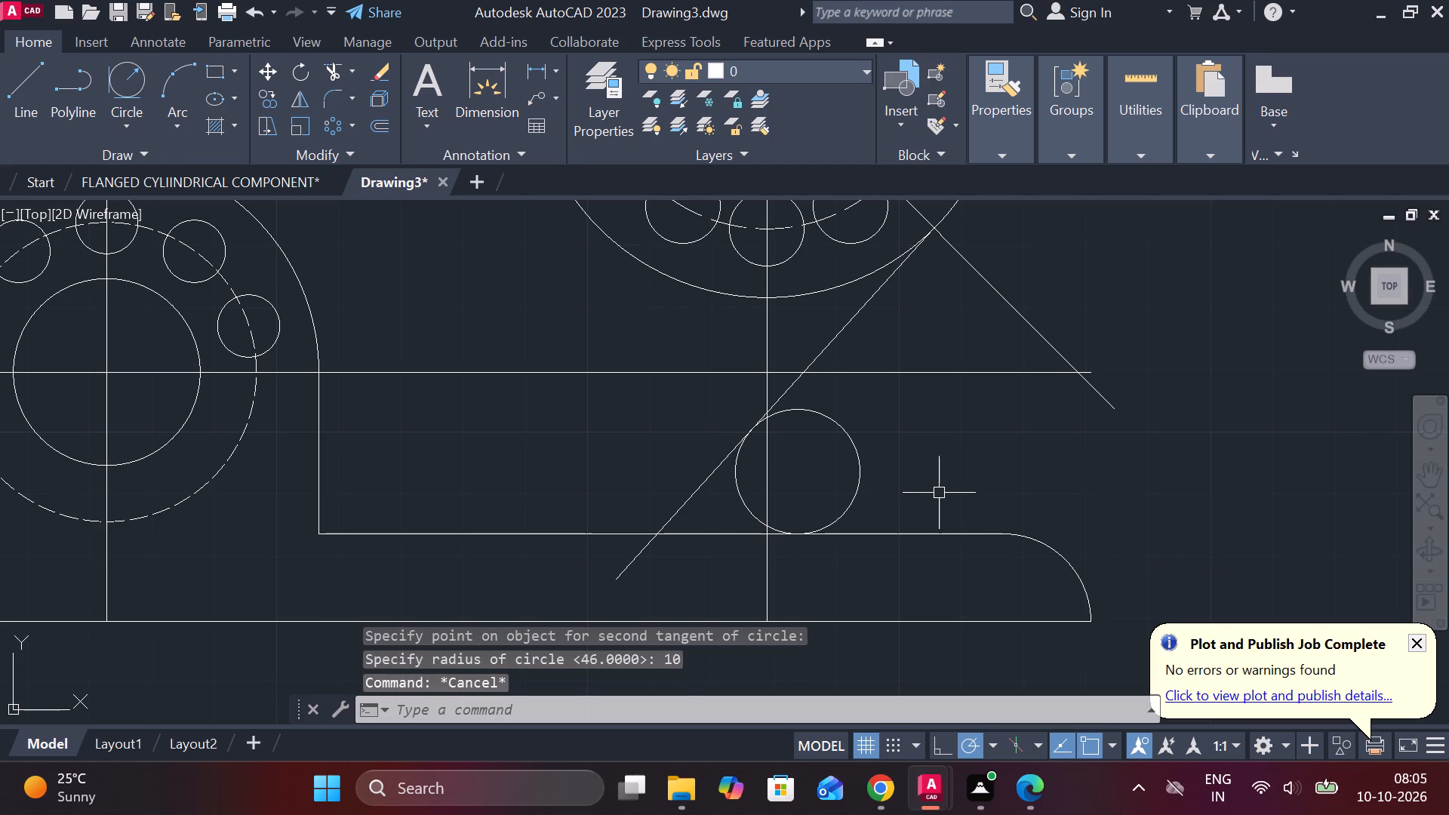
Trim the radius 10 circle to its left arc between the tangent points and remove the slanted line below that arc.
type("TR")
key("space")
left_click(860, 466)
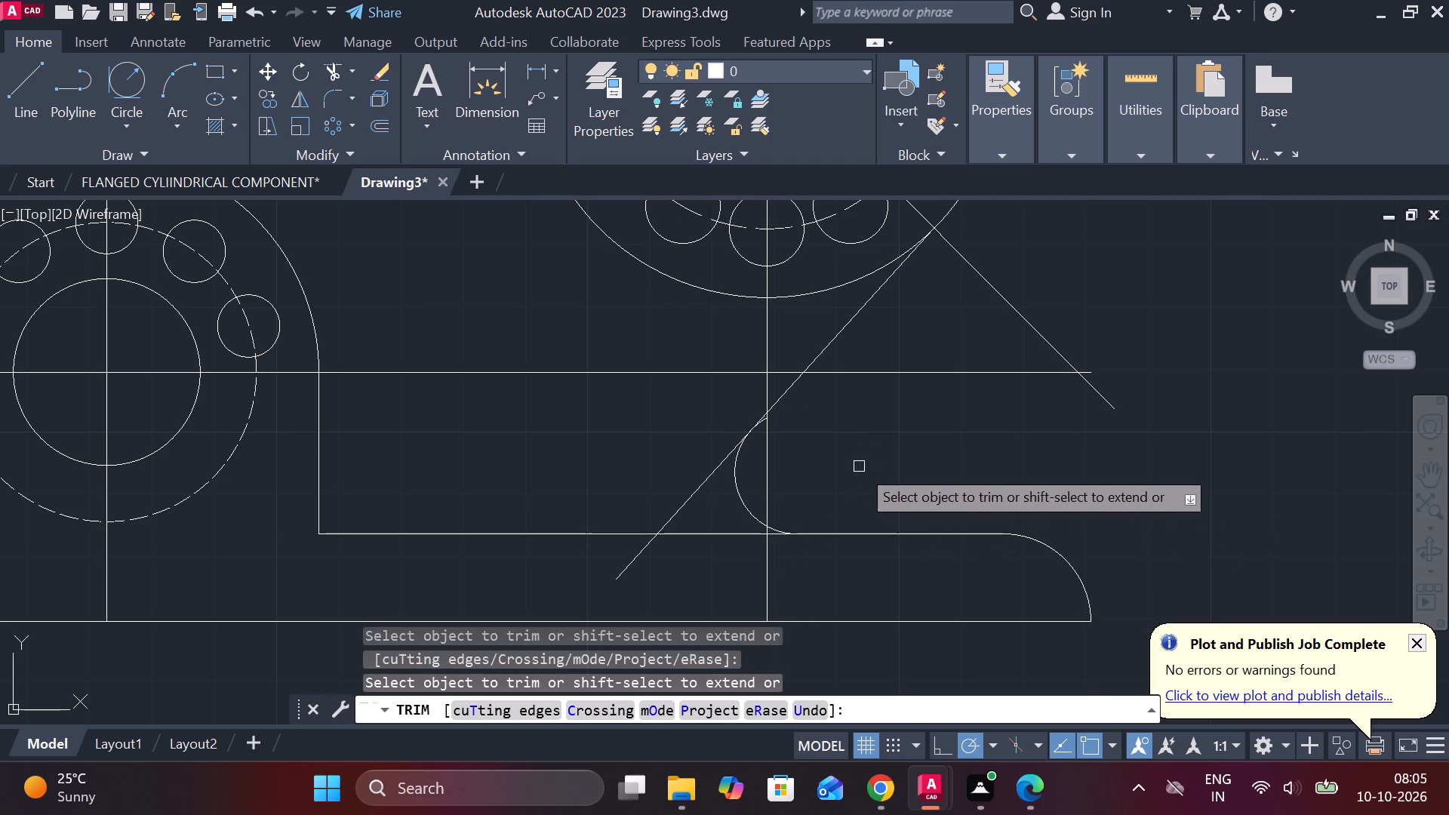
left_click(694, 497)
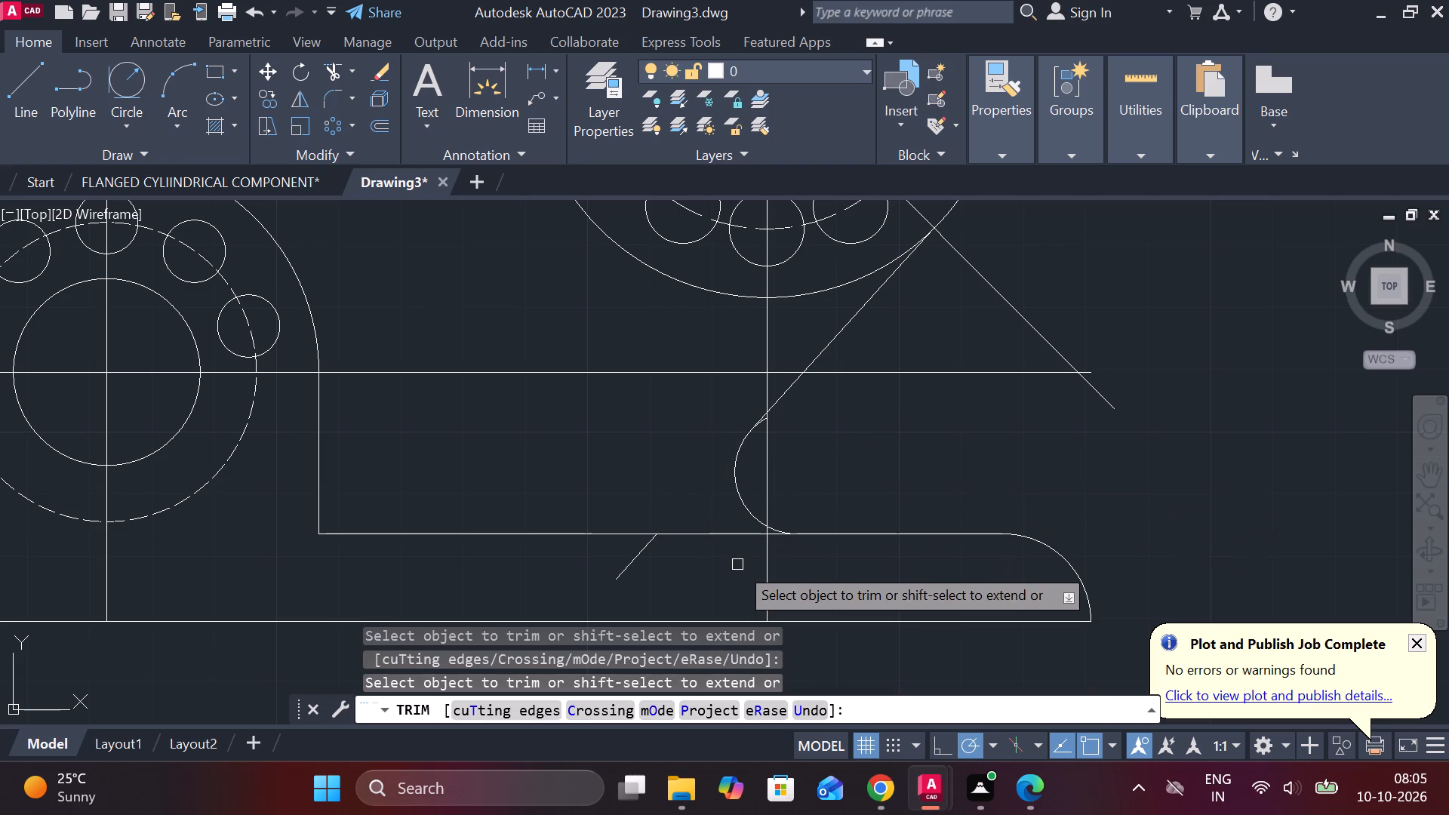
left_click(634, 565)
scroll(736, 420, "up", 3)
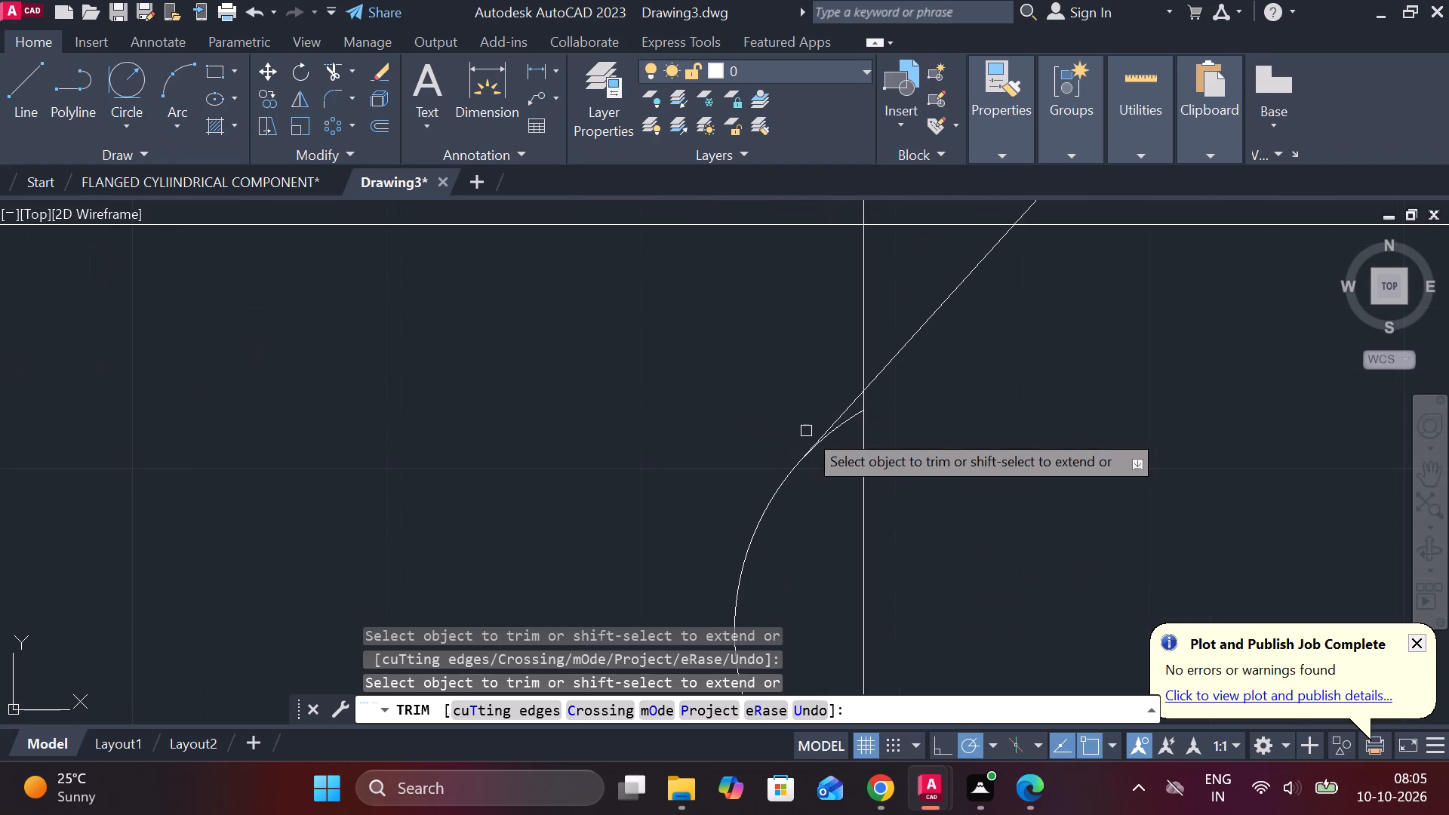
left_click(837, 427)
scroll(843, 451, "down", 4)
scroll(864, 526, "up", 3)
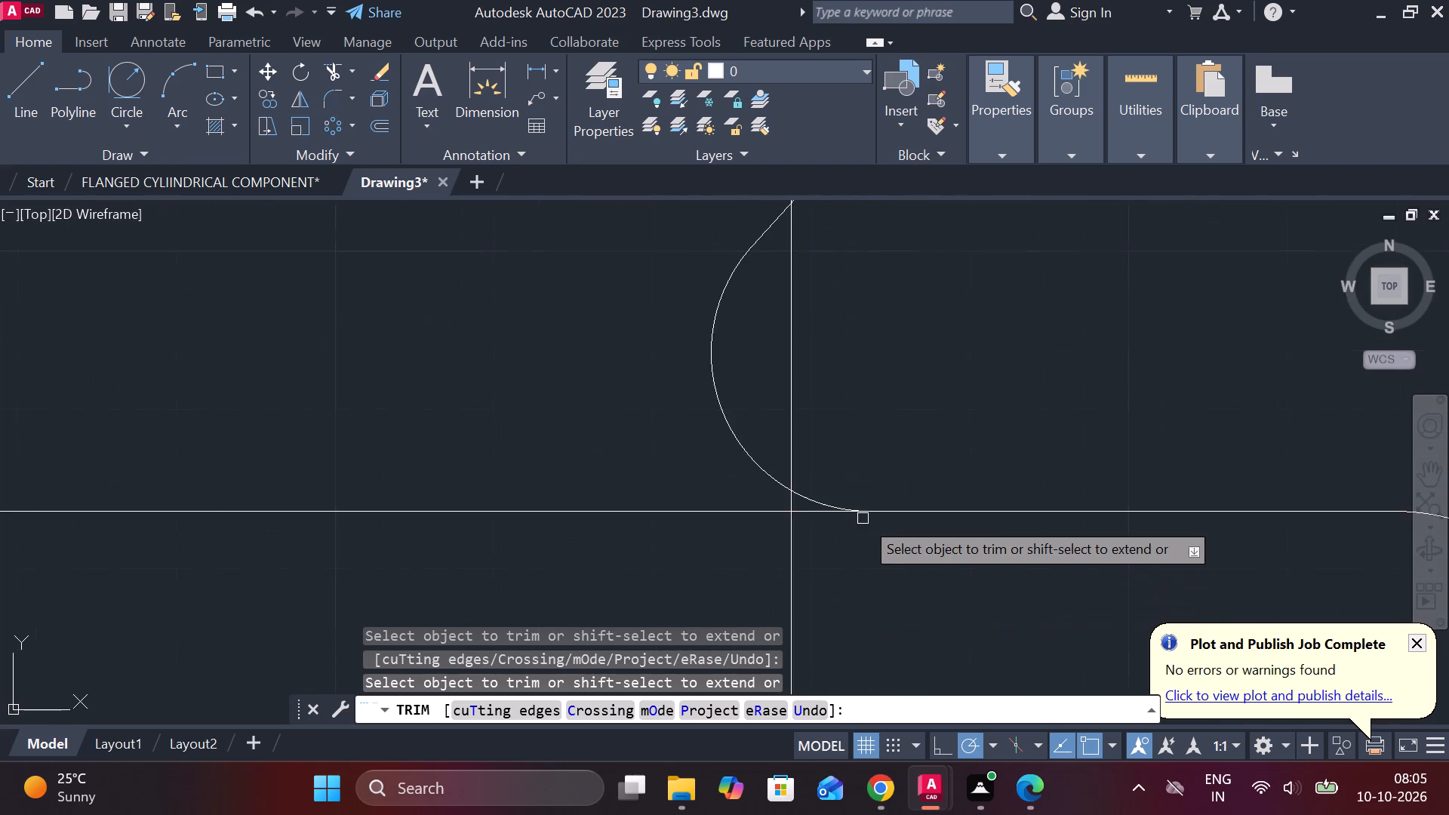
scroll(838, 516, "up", 2)
scroll(871, 478, "down", 4)
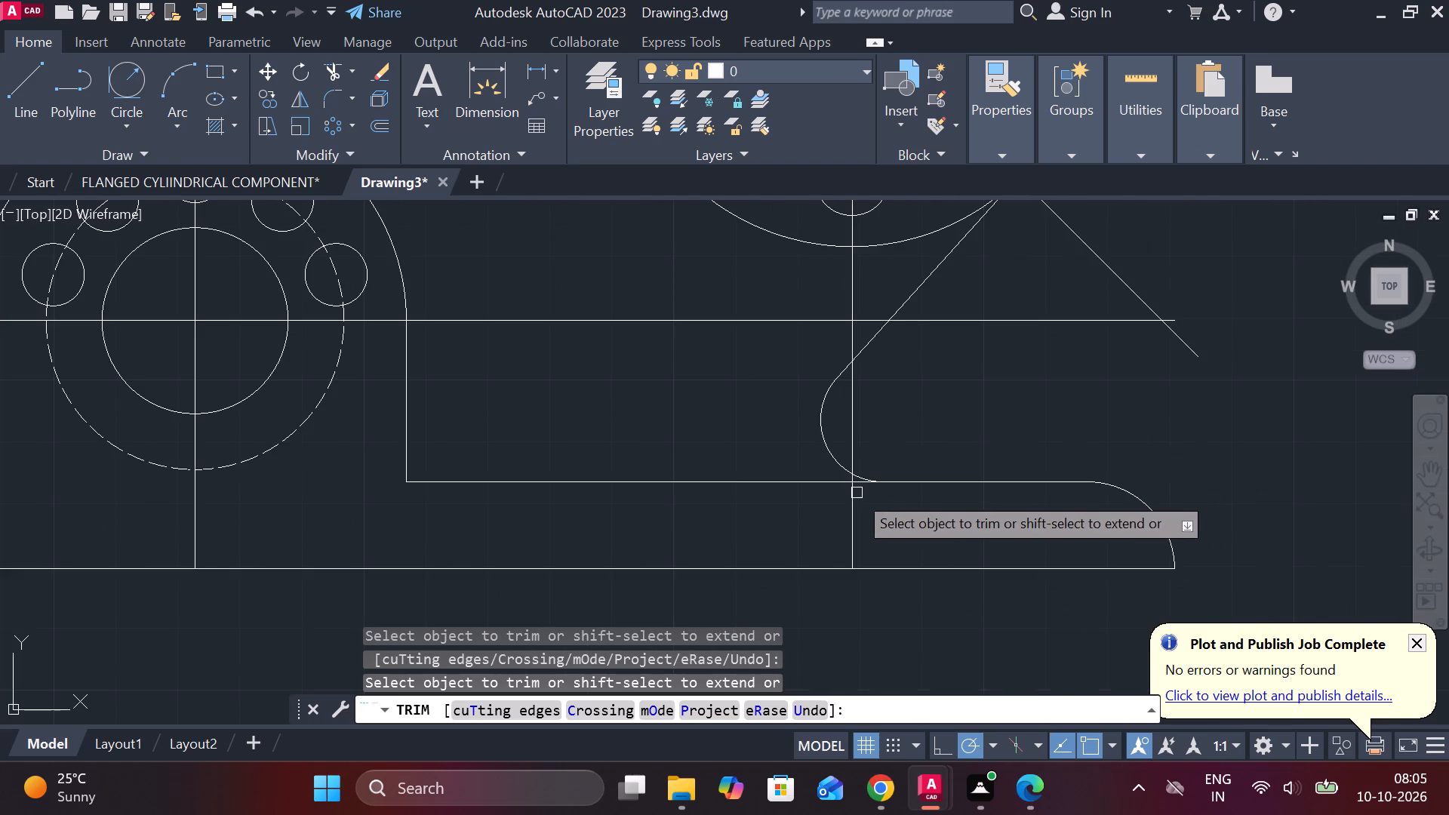
scroll(900, 426, "down", 1)
middle_click_drag(950, 386, 939, 477)
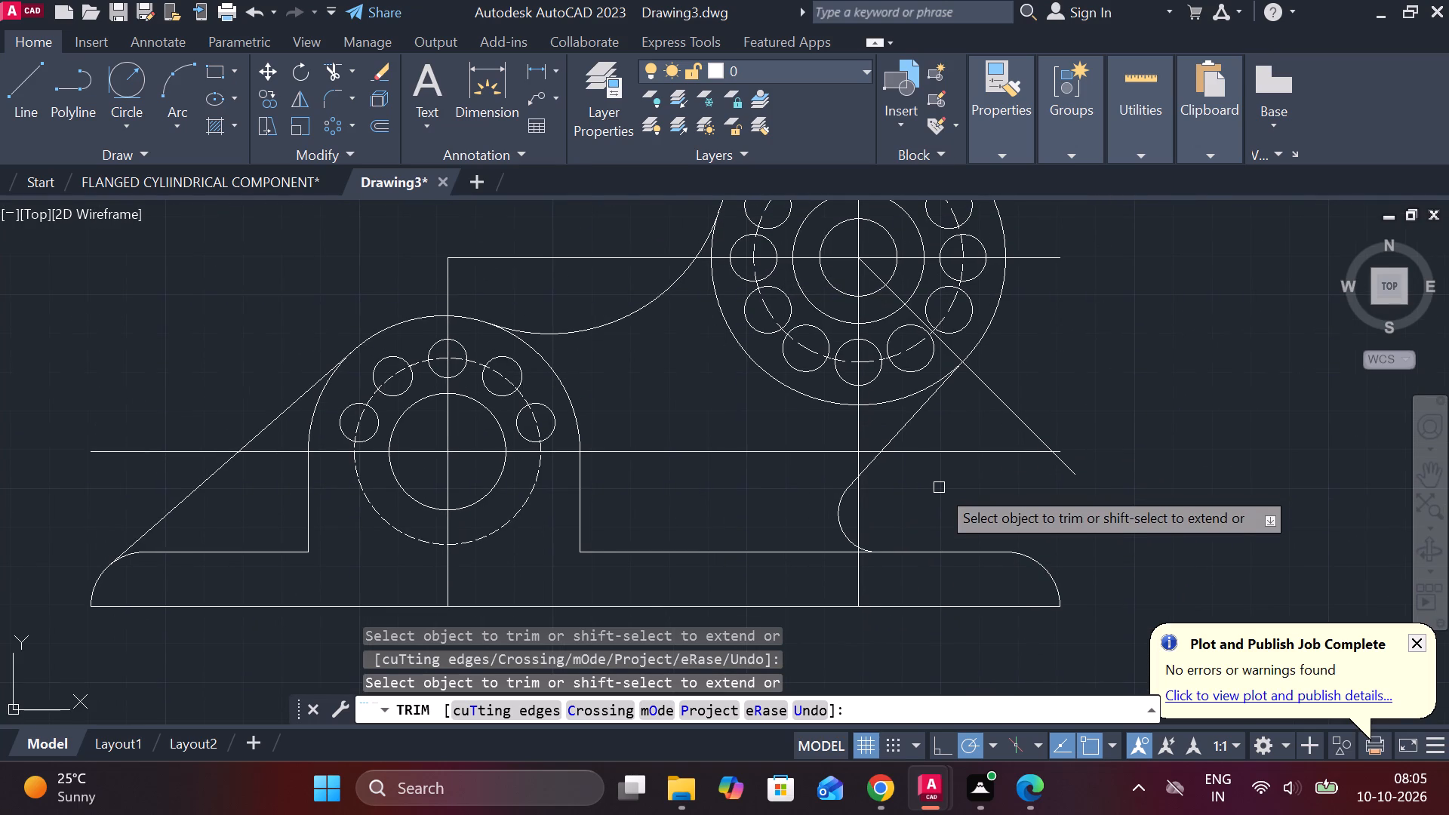
key("Escape")
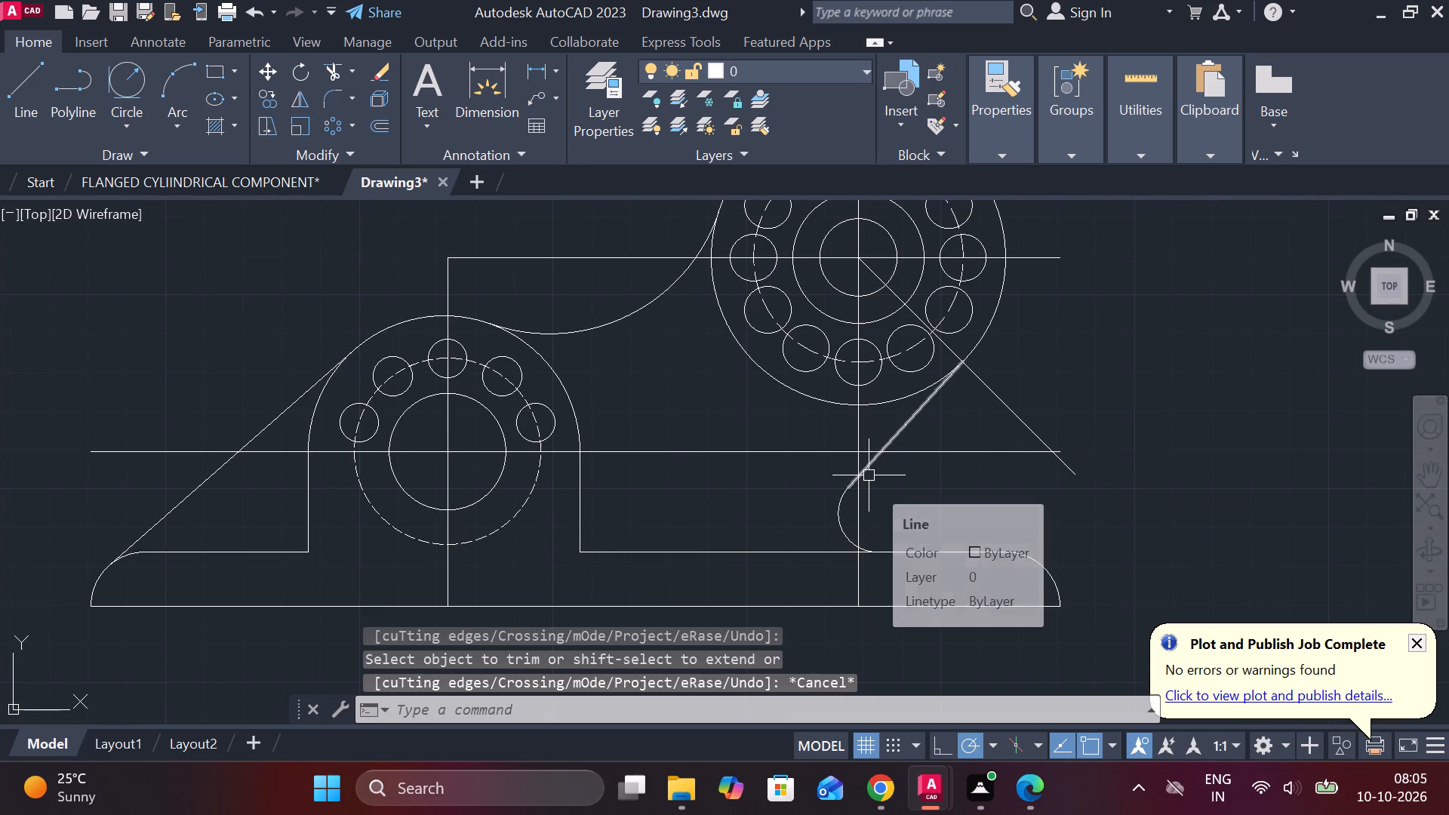
Offset the slanted line under the twelve-hole flange by 14 toward the five-hole flange.
left_click(869, 475)
key("o")
key("Return")
key("Return")
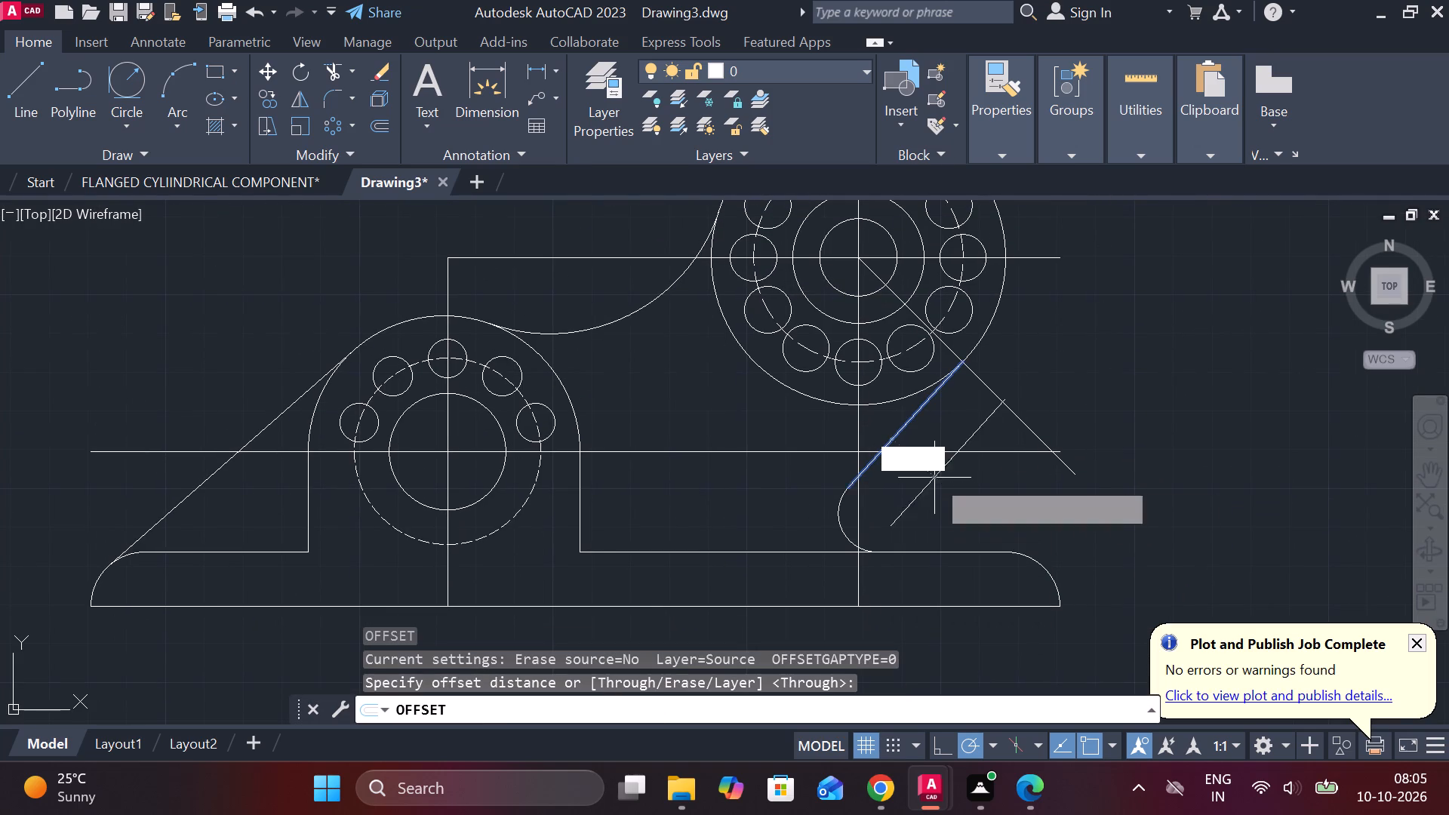
key("1")
key("4")
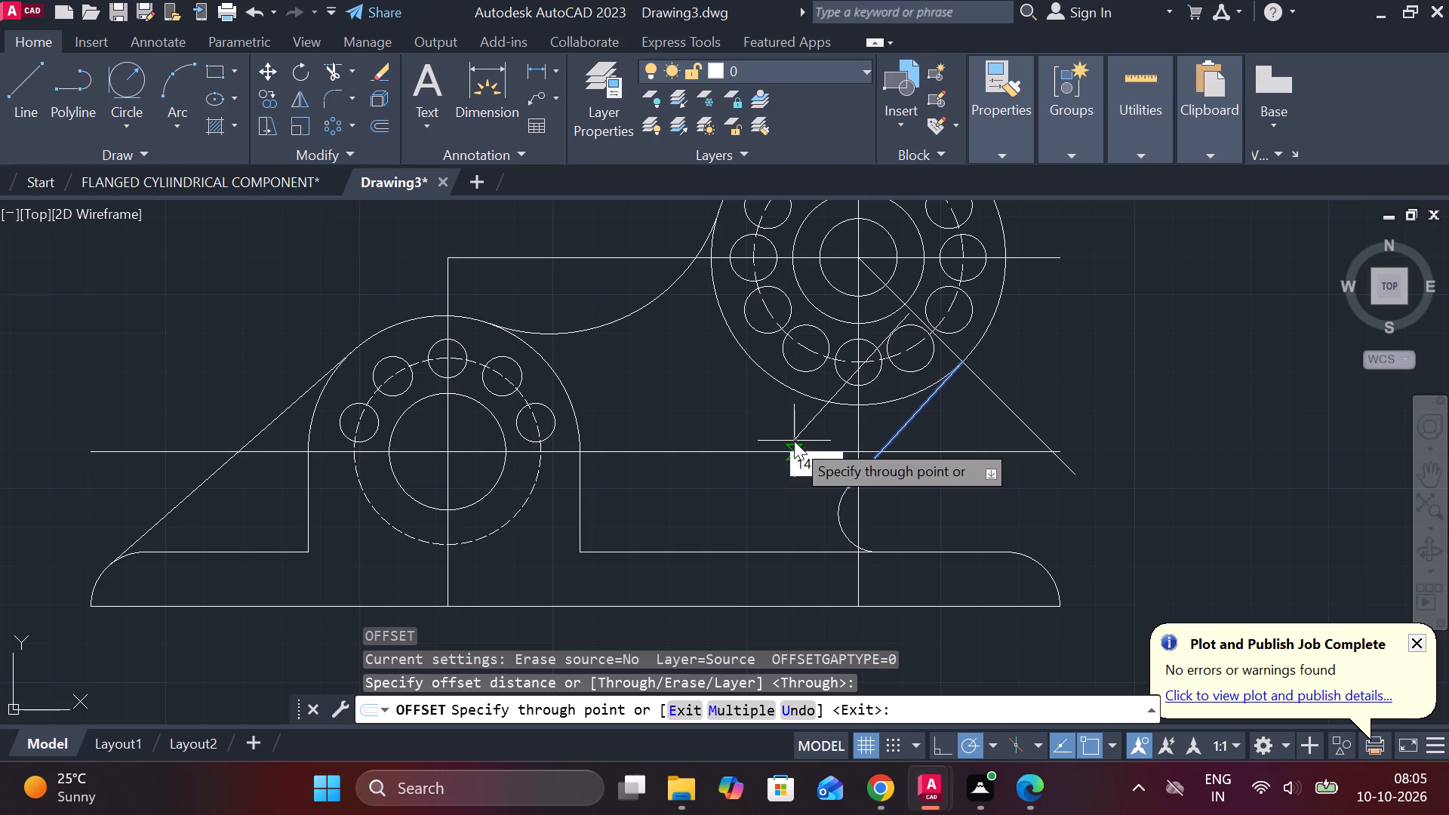
key("Return")
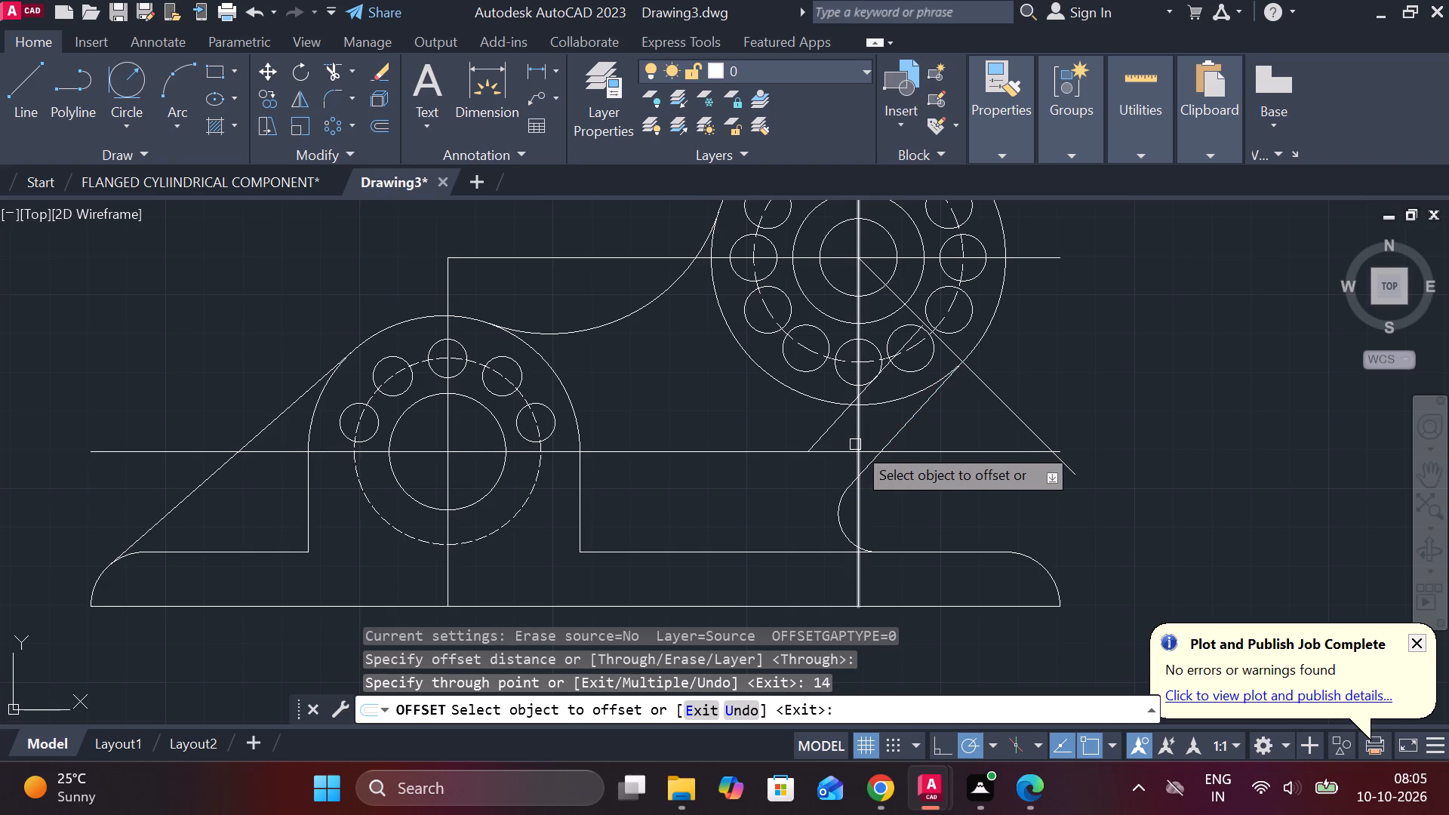
key("Escape")
Lengthen the offset slanted line under the twelve-hole flange down past the base's upper edge.
left_click(829, 429)
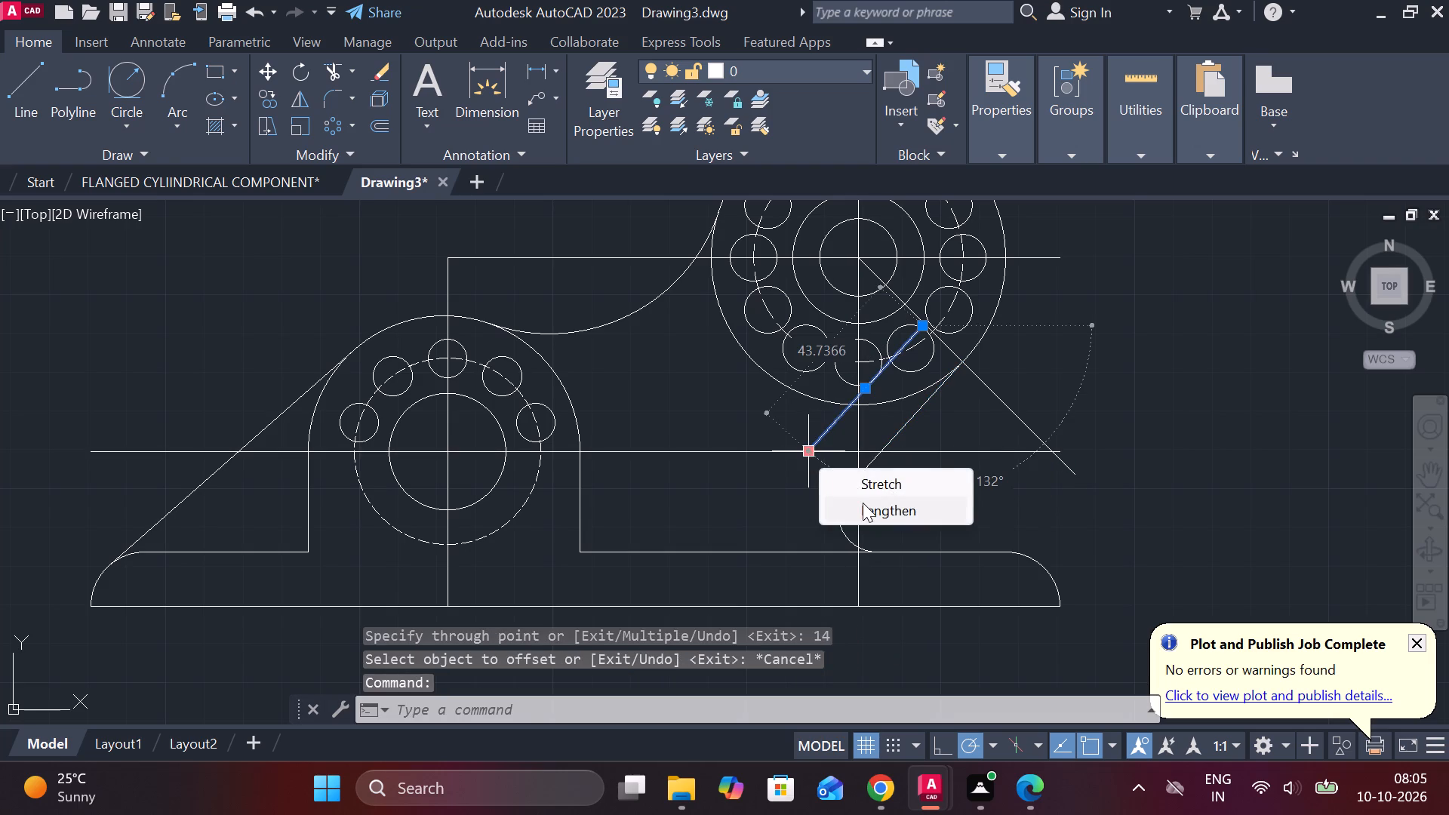
left_click(863, 503)
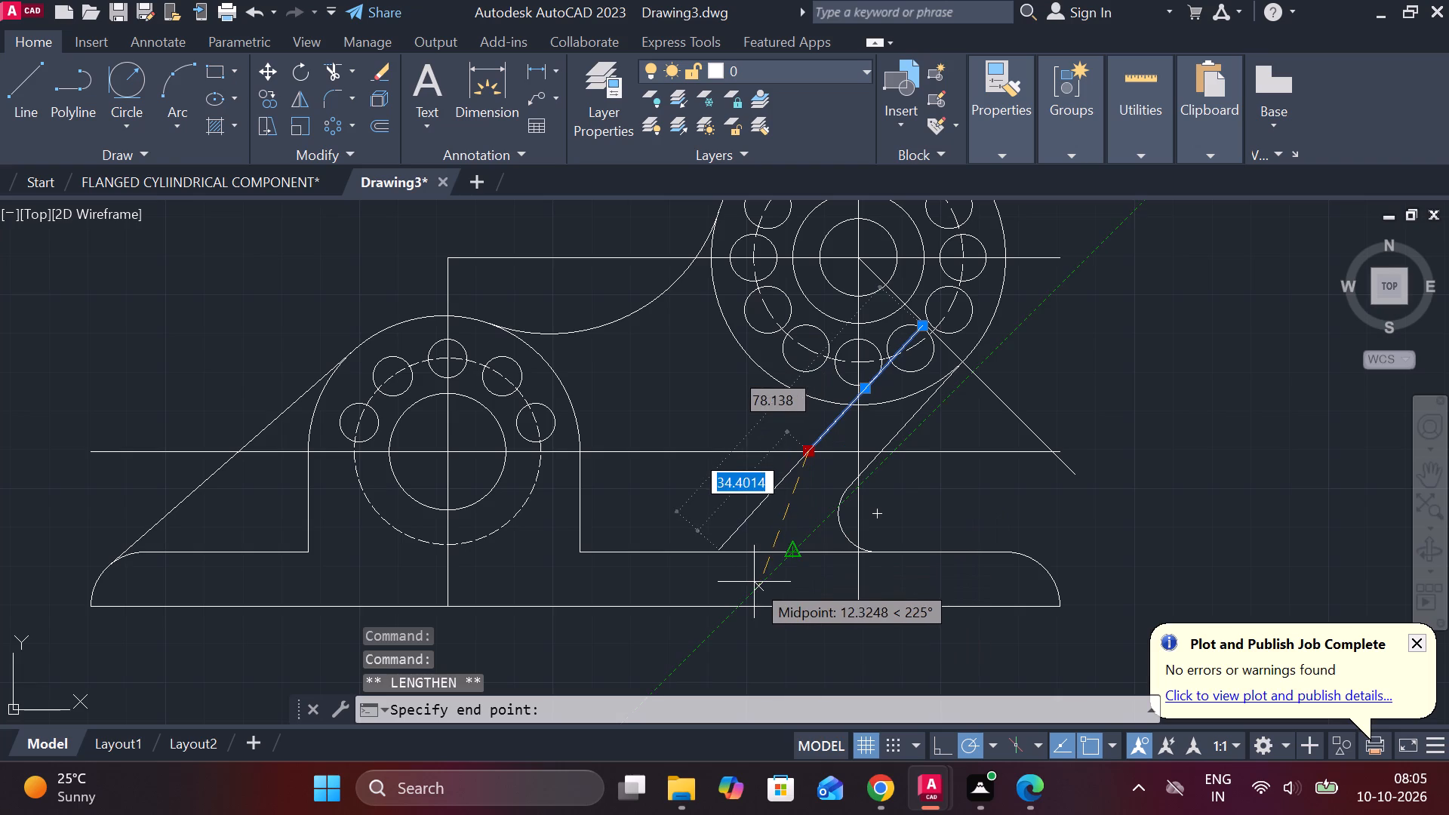
left_click(736, 598)
key("Escape")
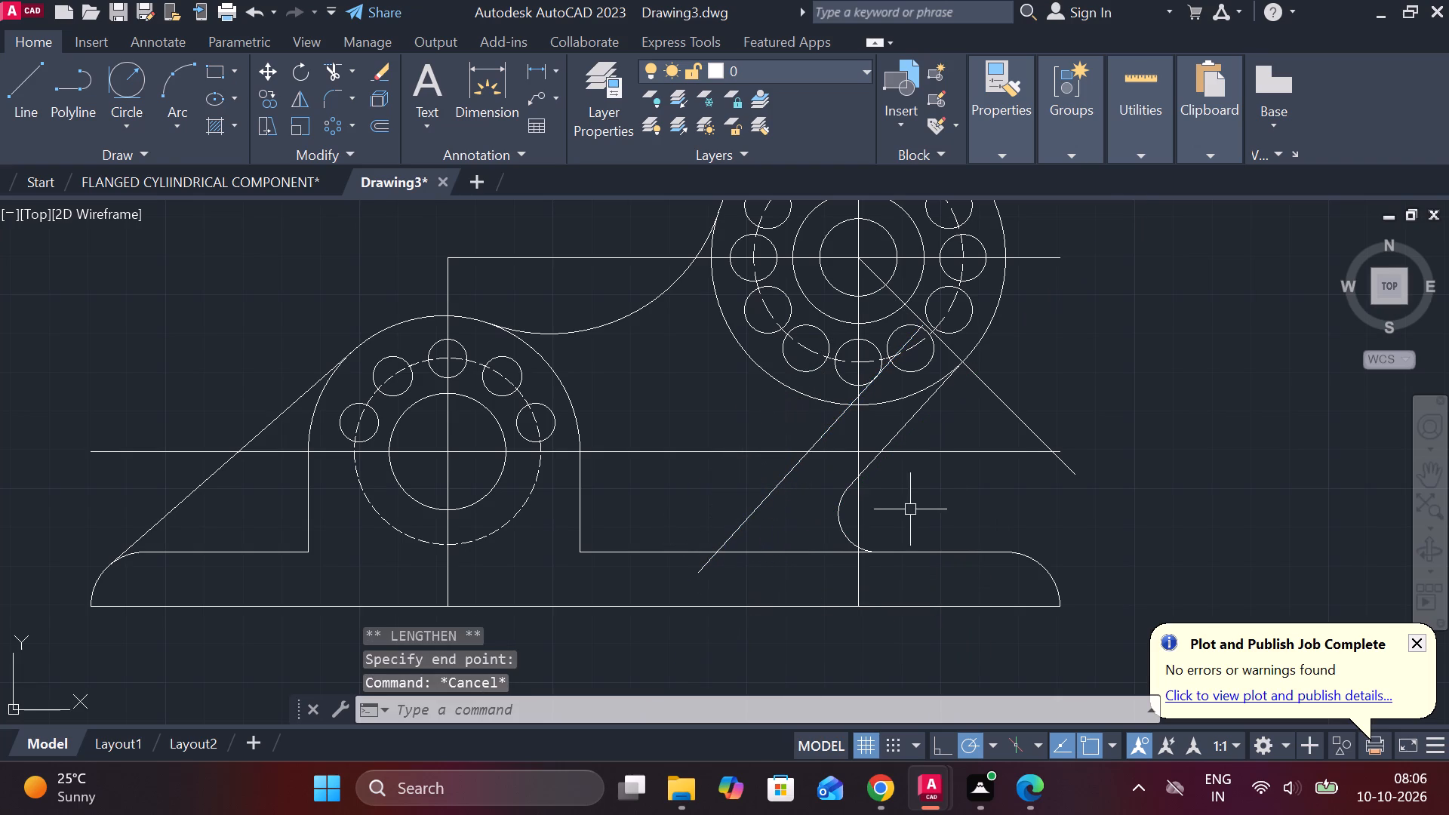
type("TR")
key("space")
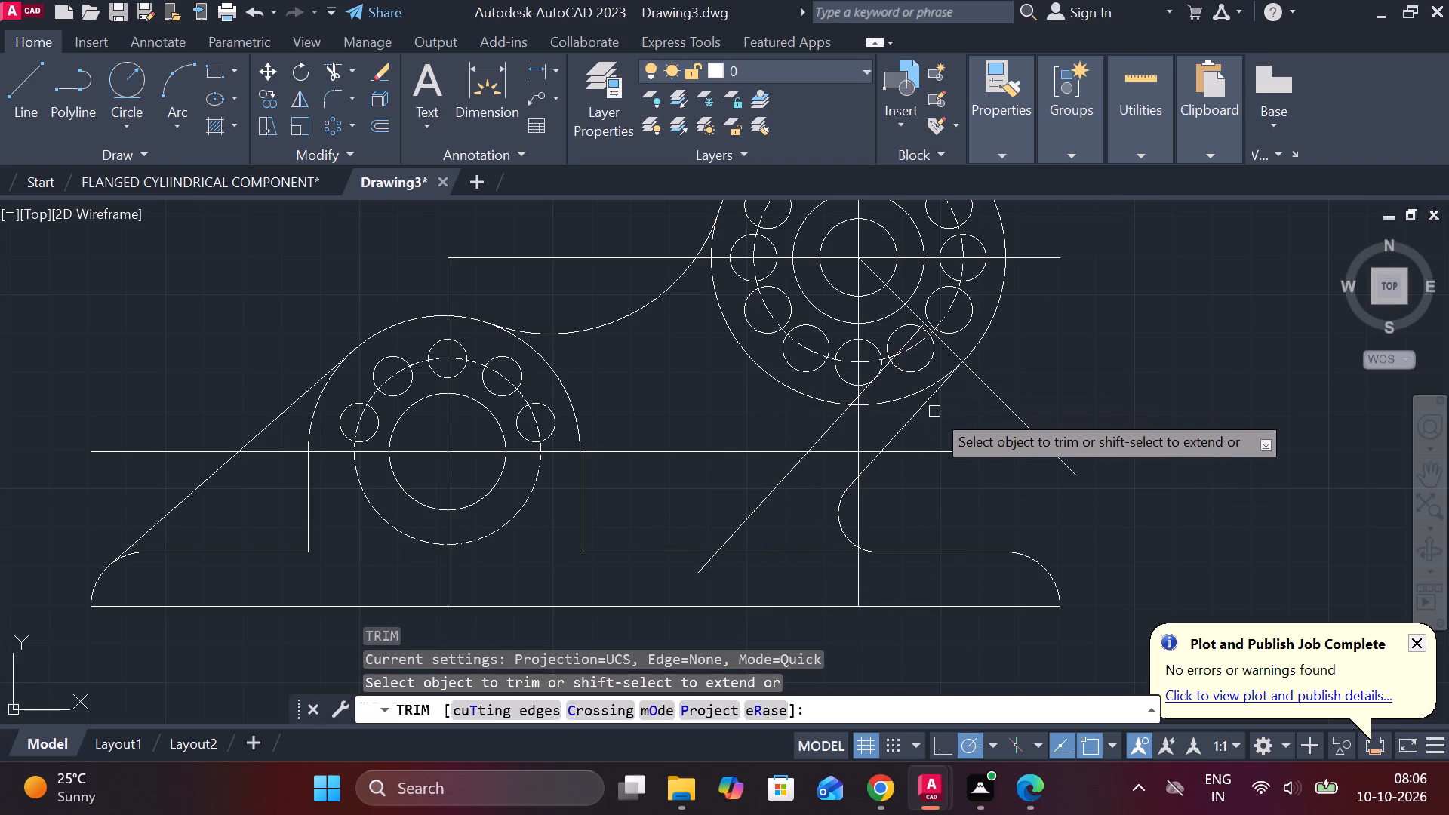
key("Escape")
Fillet the twelve-hole flange's outer circle and the offset slanted line with radius 10.
type("F R")
key("space")
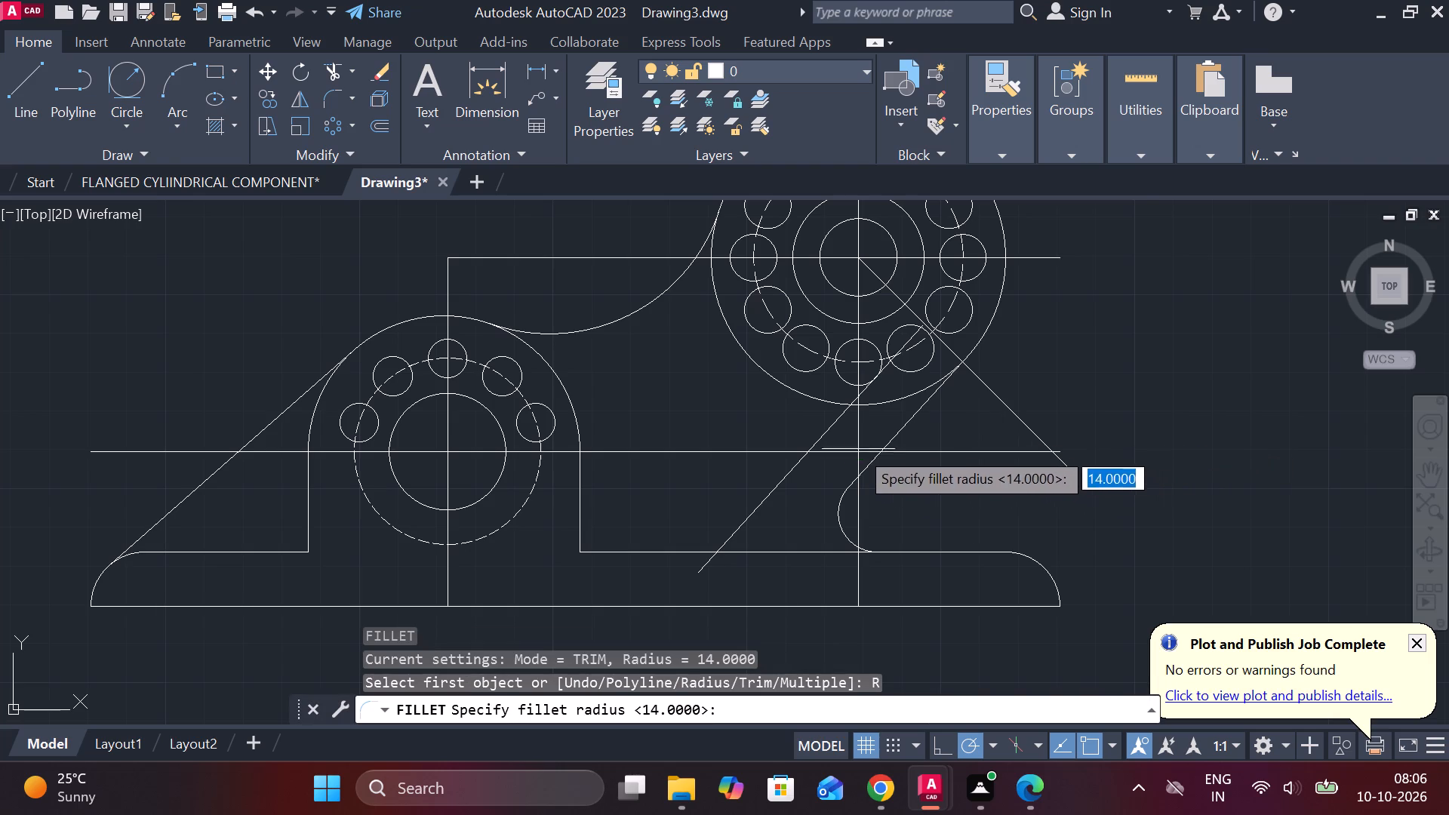
type("10")
key("Return")
left_click(801, 392)
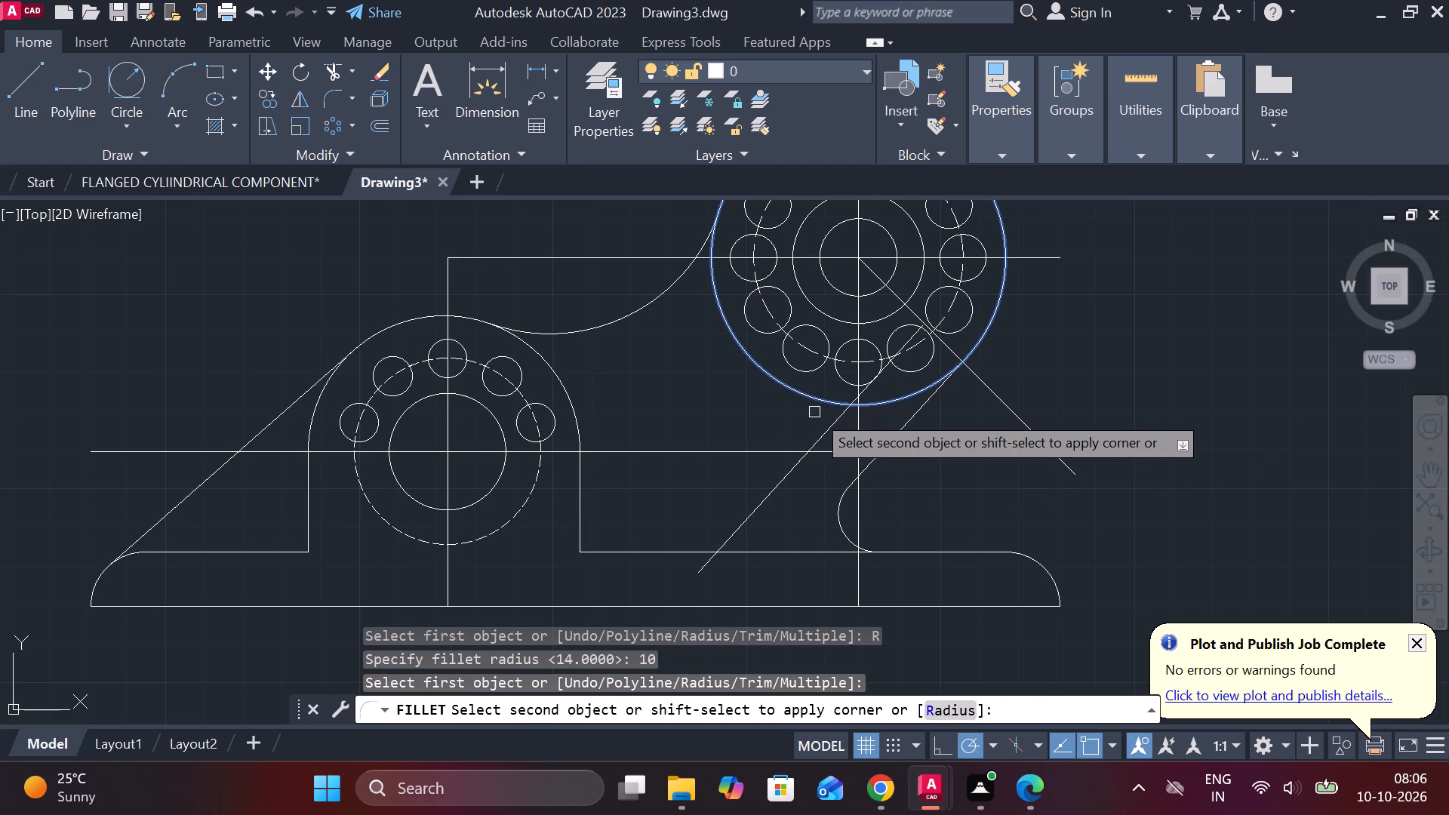
left_click(829, 425)
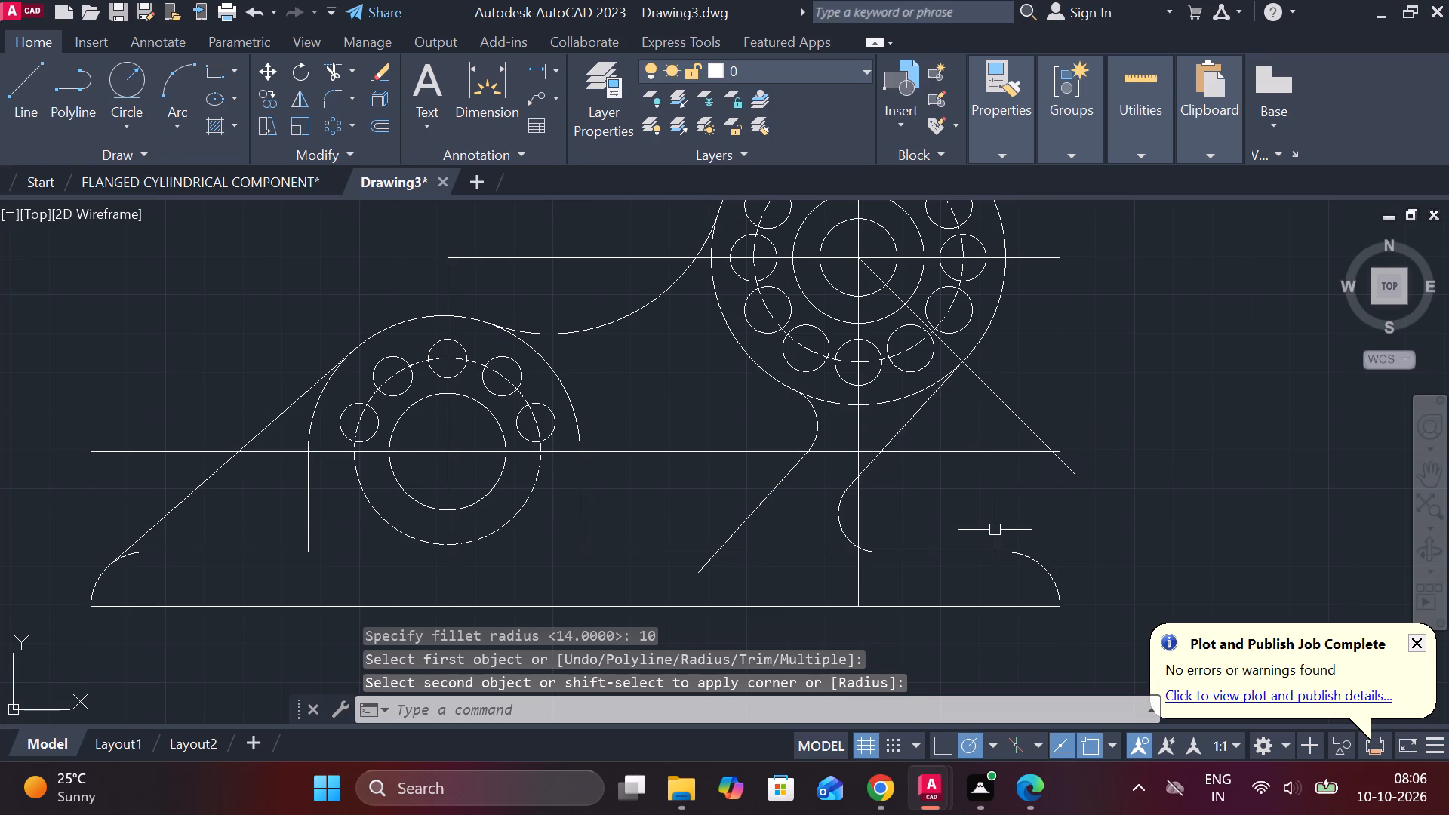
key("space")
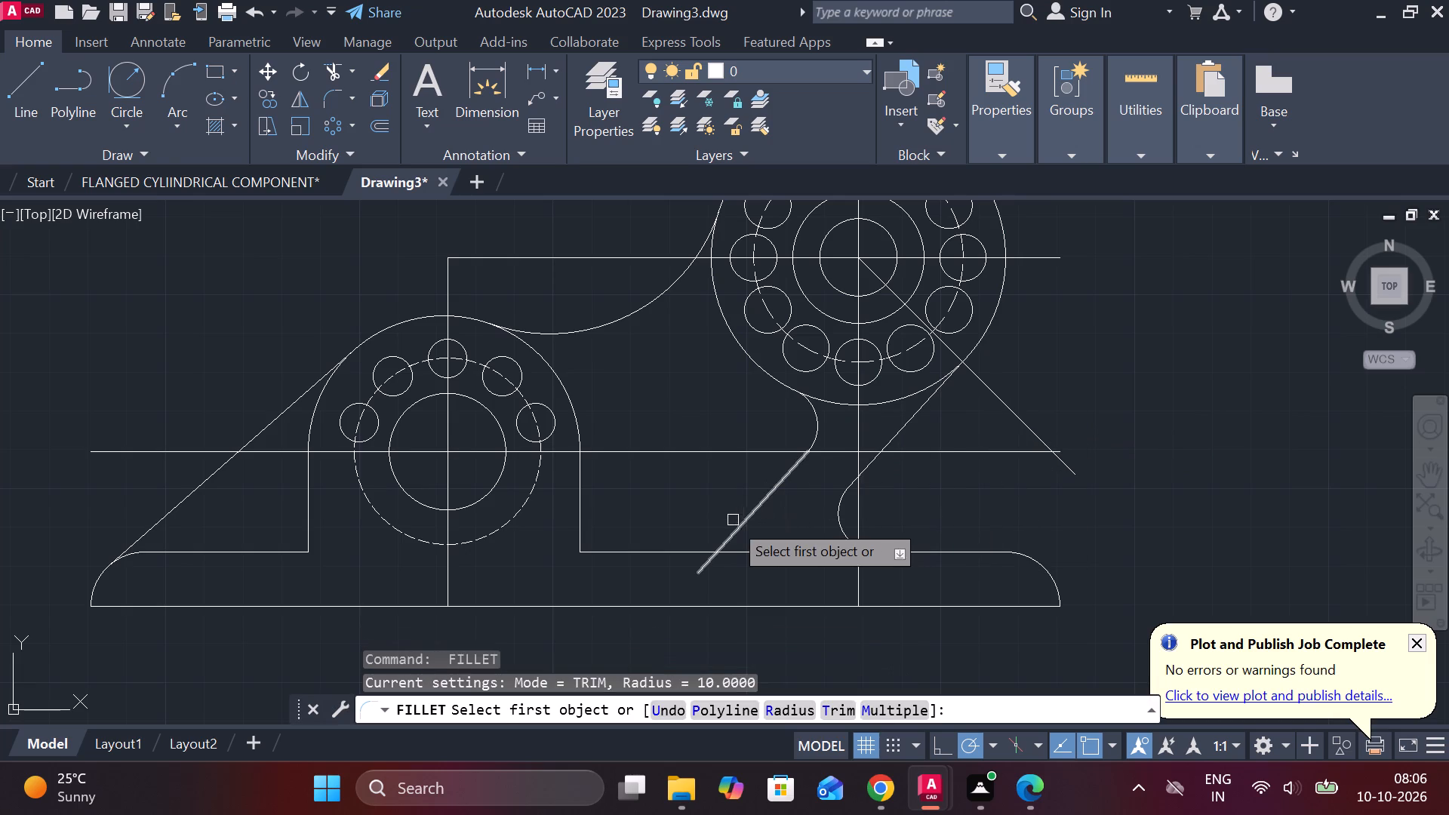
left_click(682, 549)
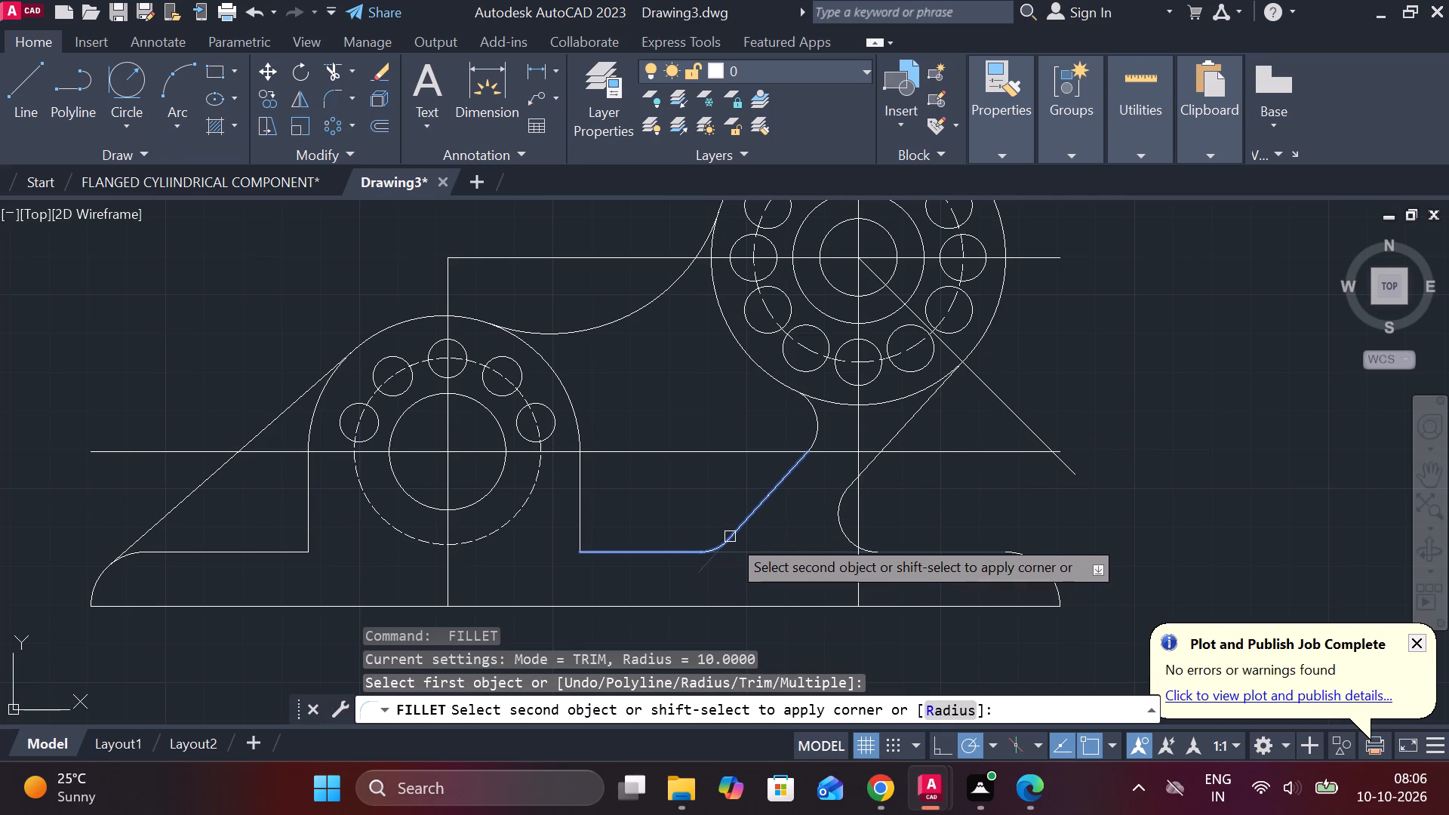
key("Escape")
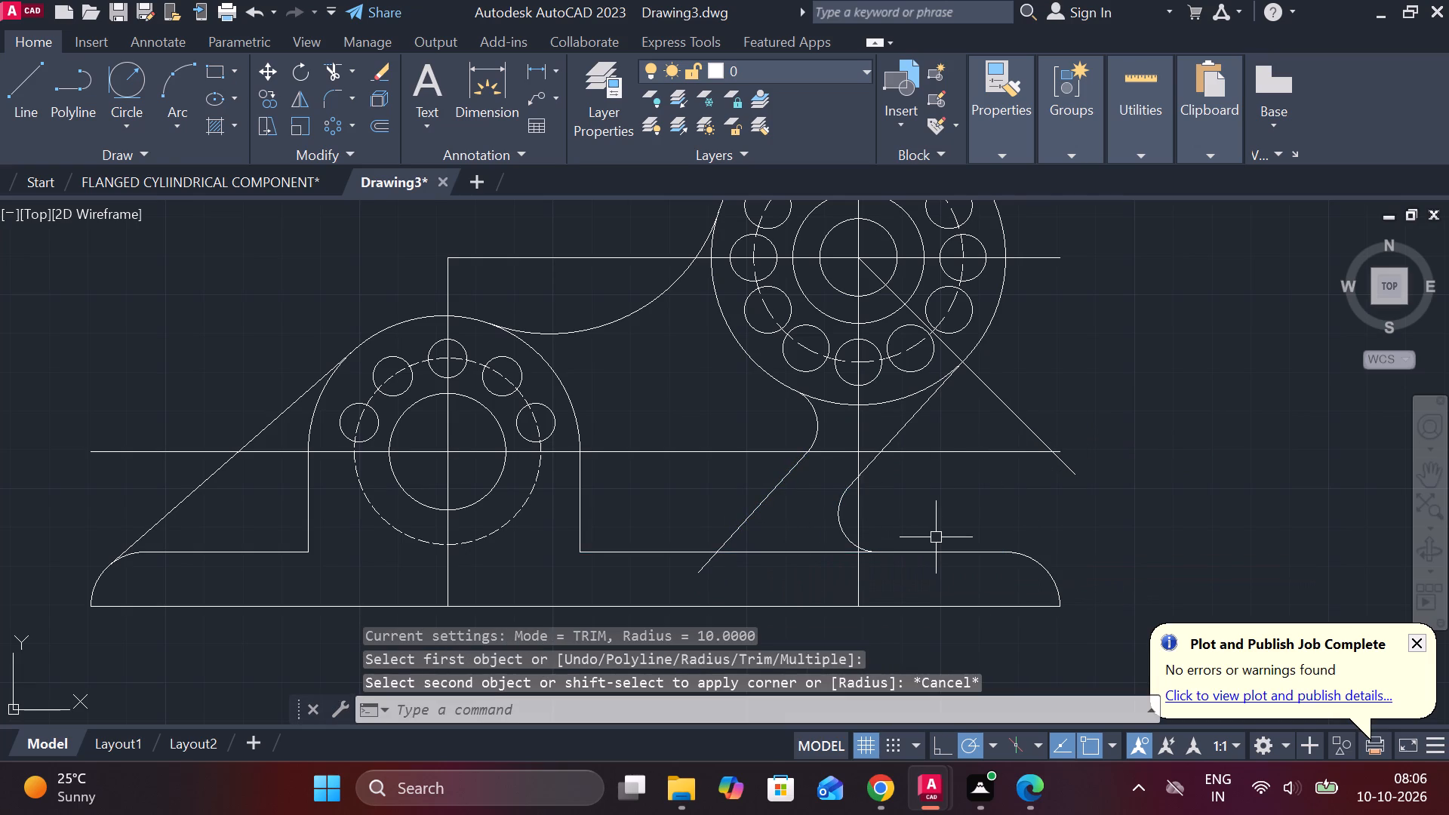
Trim the base's upper edge between the offset slanted line and the radius 10 arc, and the slanted line's end below that edge.
type("TR")
key("space")
left_click(772, 552)
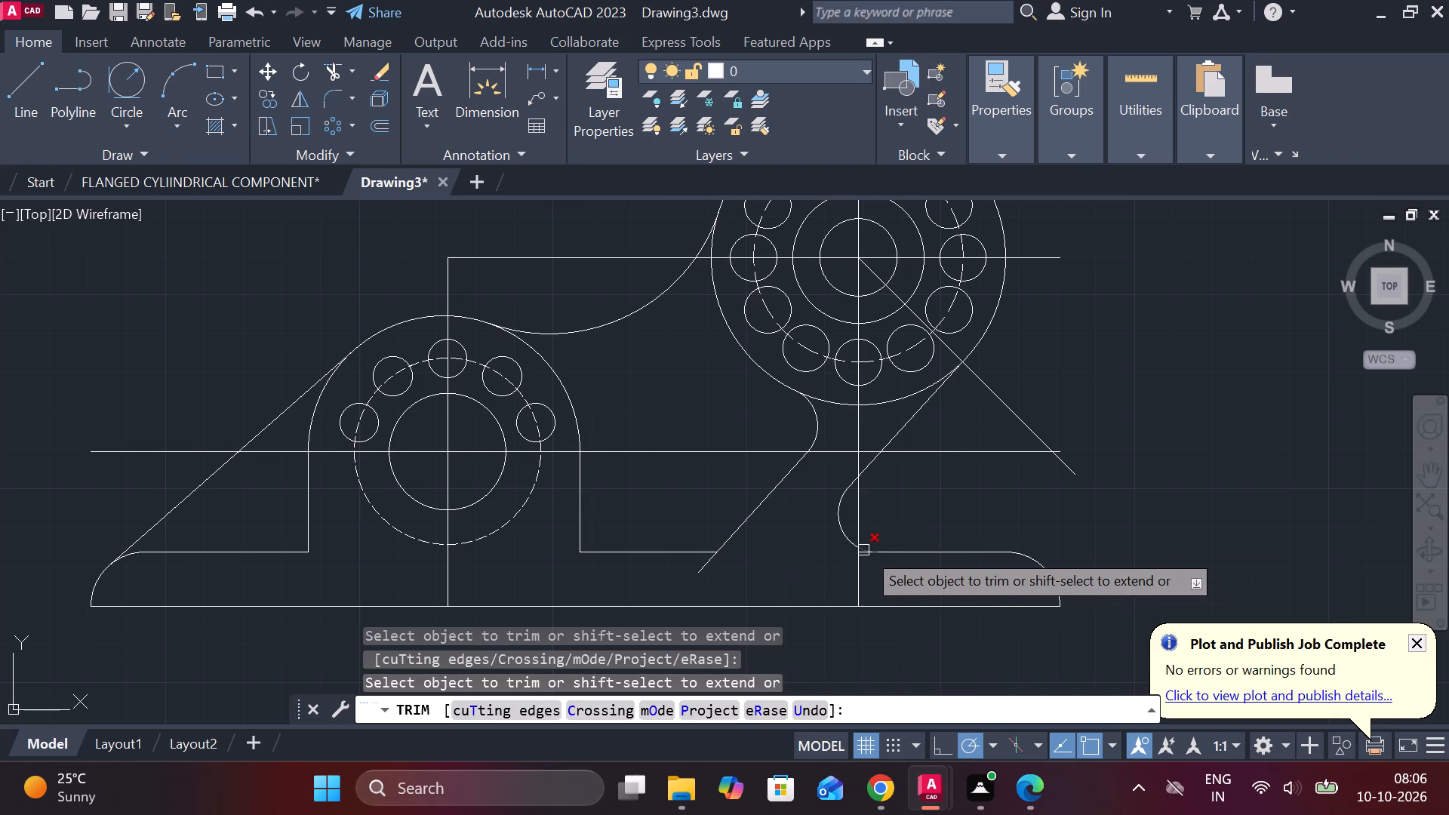
scroll(865, 550, "up", 2)
left_click(859, 562)
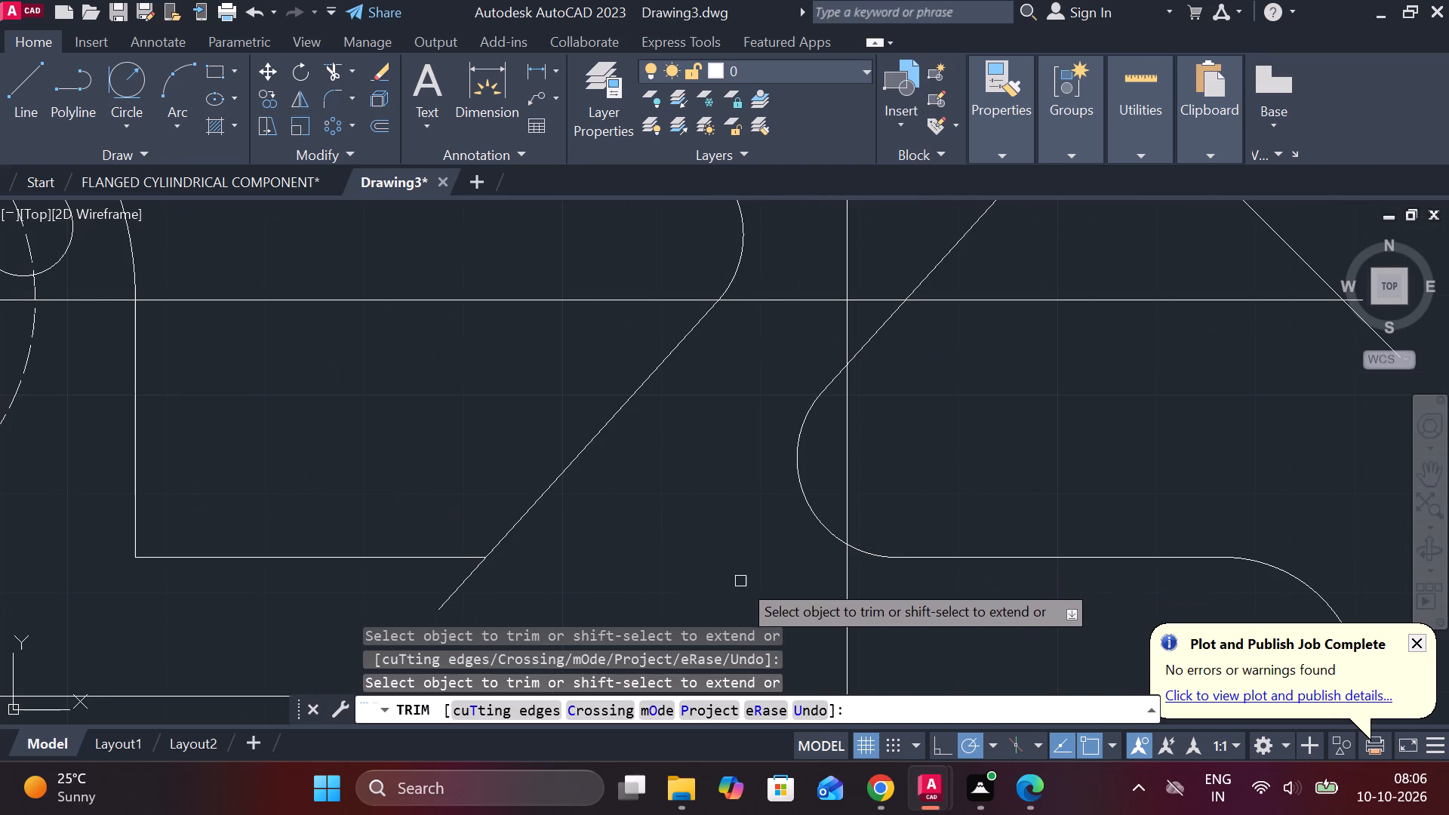
left_click(459, 592)
scroll(542, 557, "down", 2)
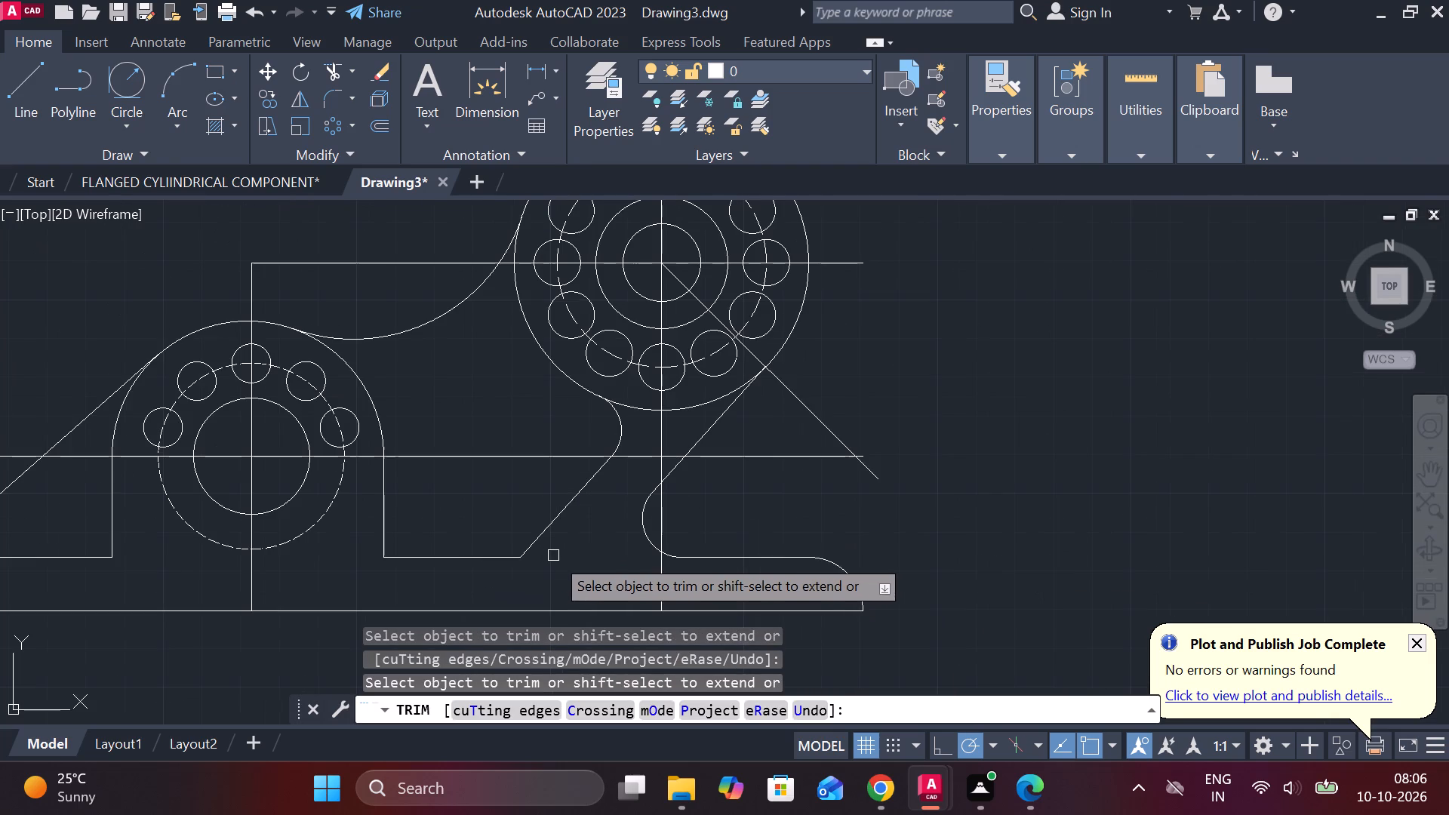
key("Escape")
Fillet the corner between the base's upper edge and the offset slanted line with radius 10.
type("F R")
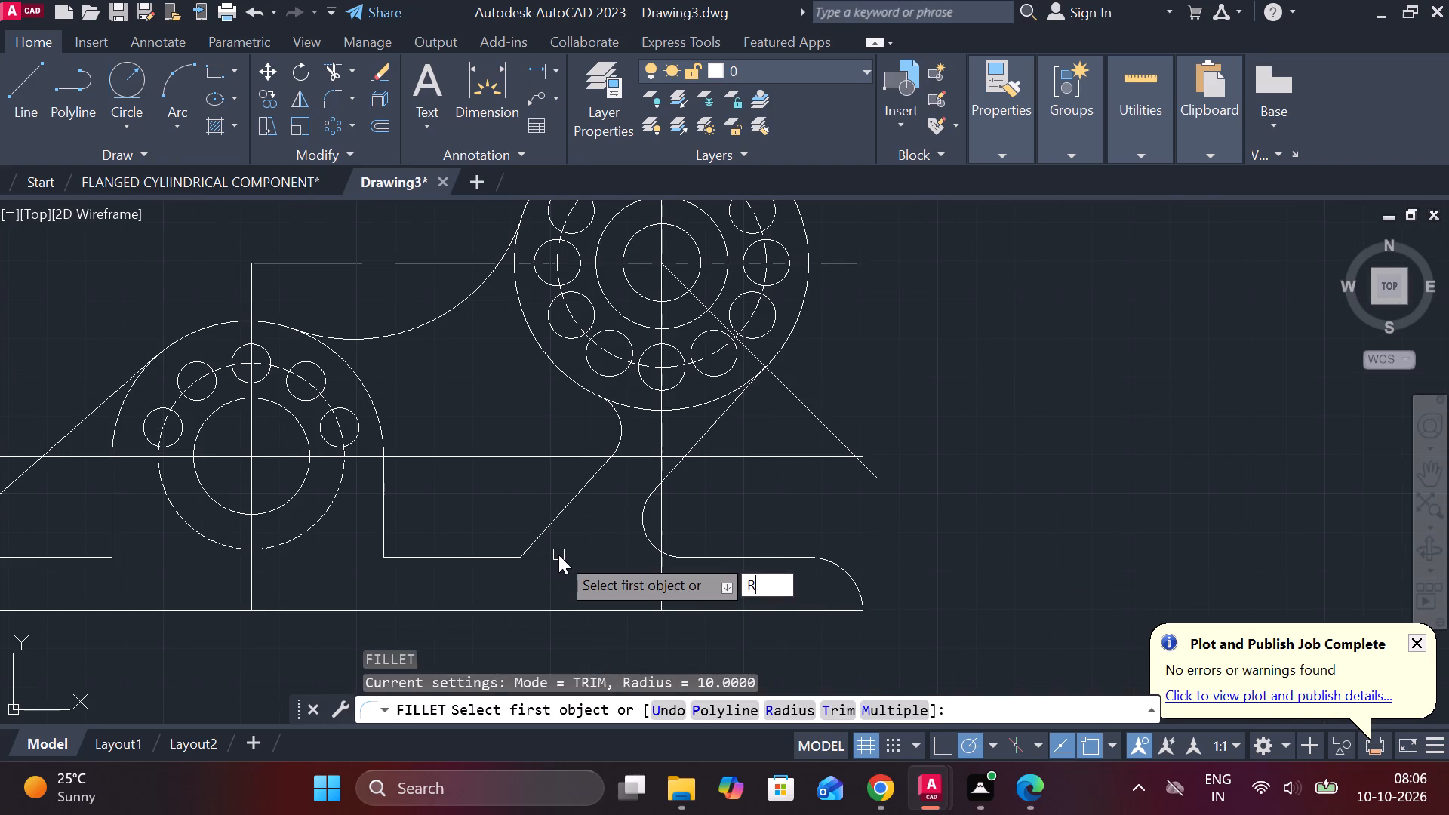
key("space")
key("space")
left_click(491, 552)
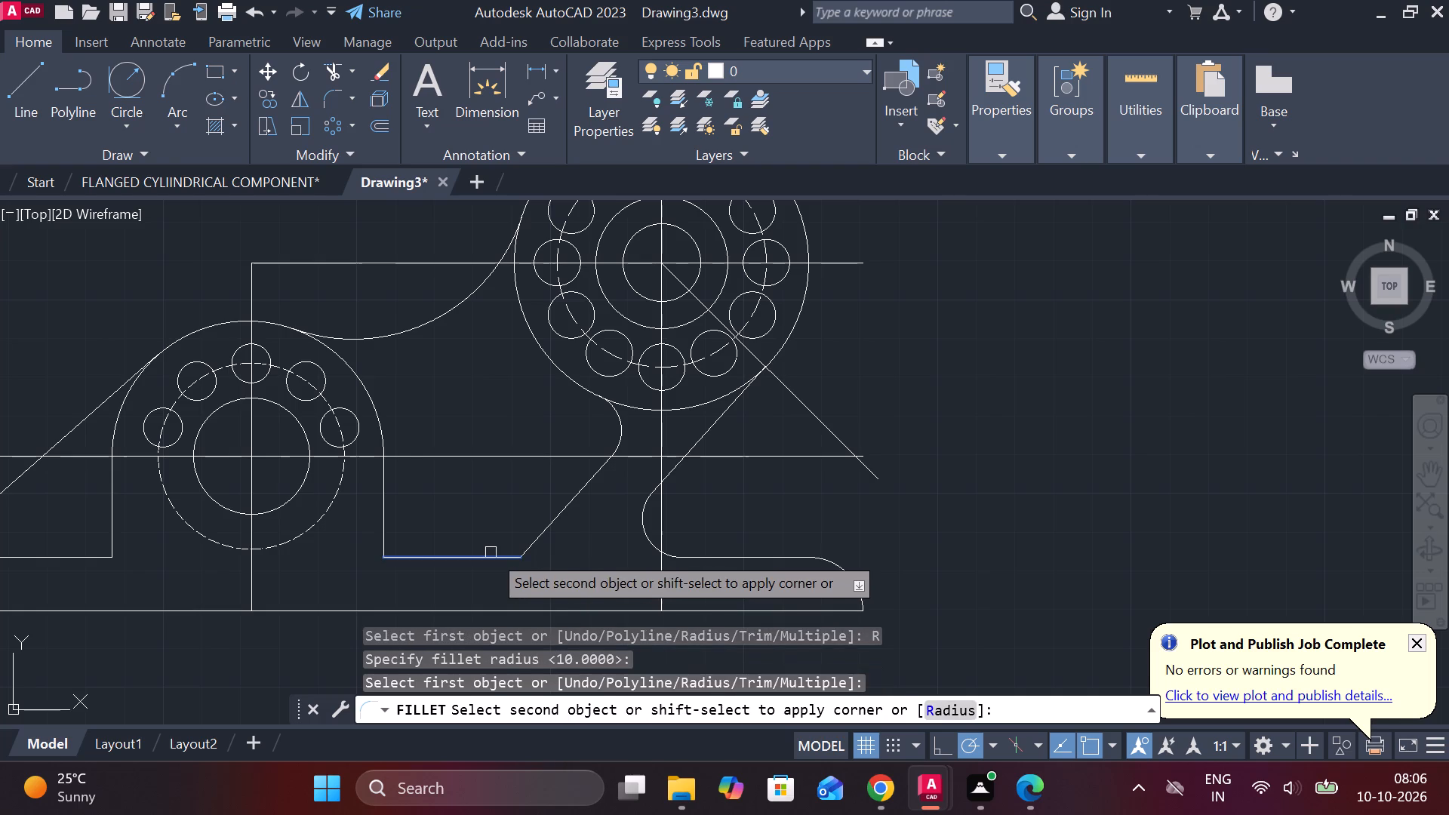
left_click(529, 540)
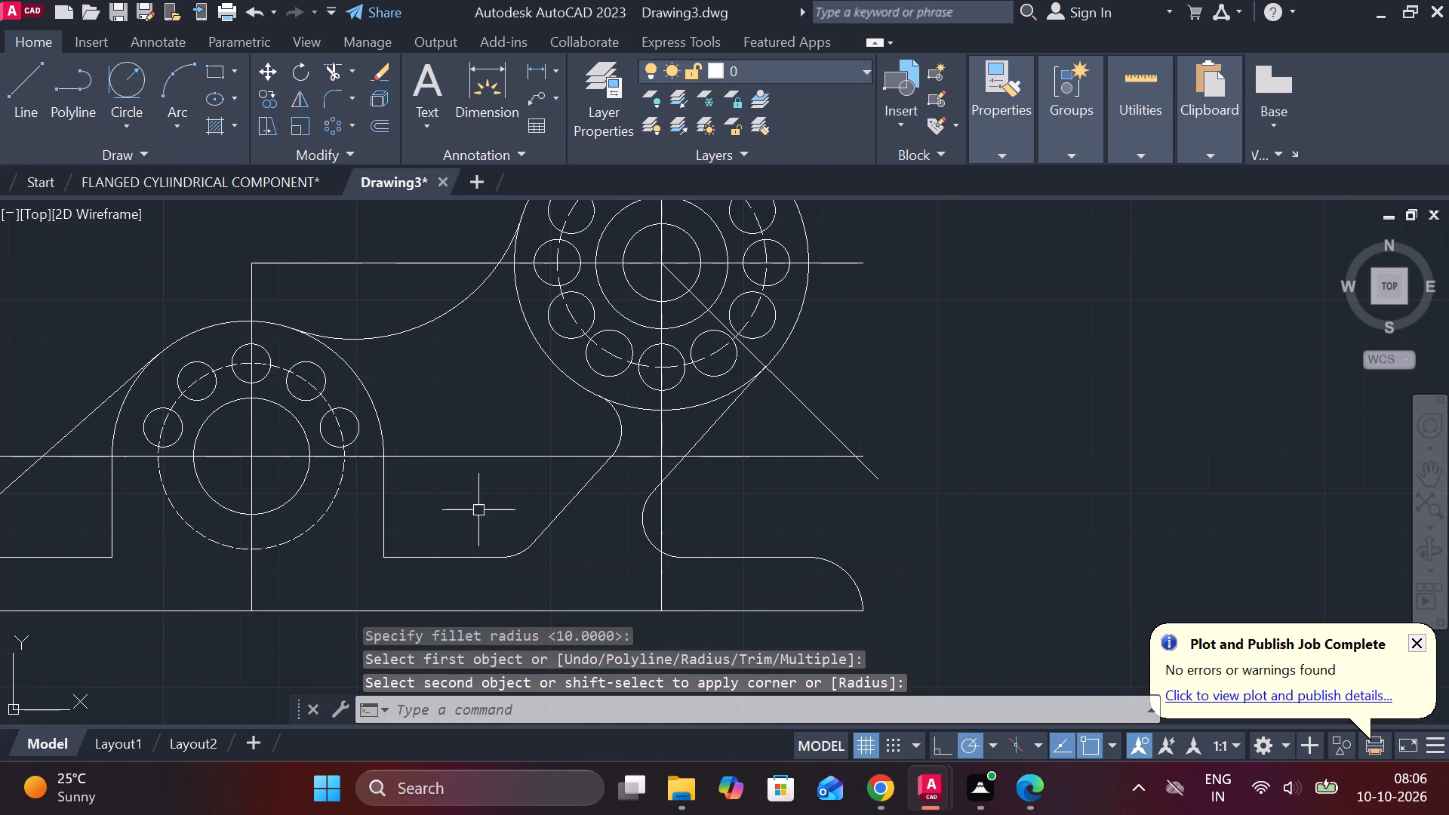
Fillet the corner between the five-hole flange's right vertical side and the base's upper edge with radius 5.
middle_click_drag(475, 507, 585, 472)
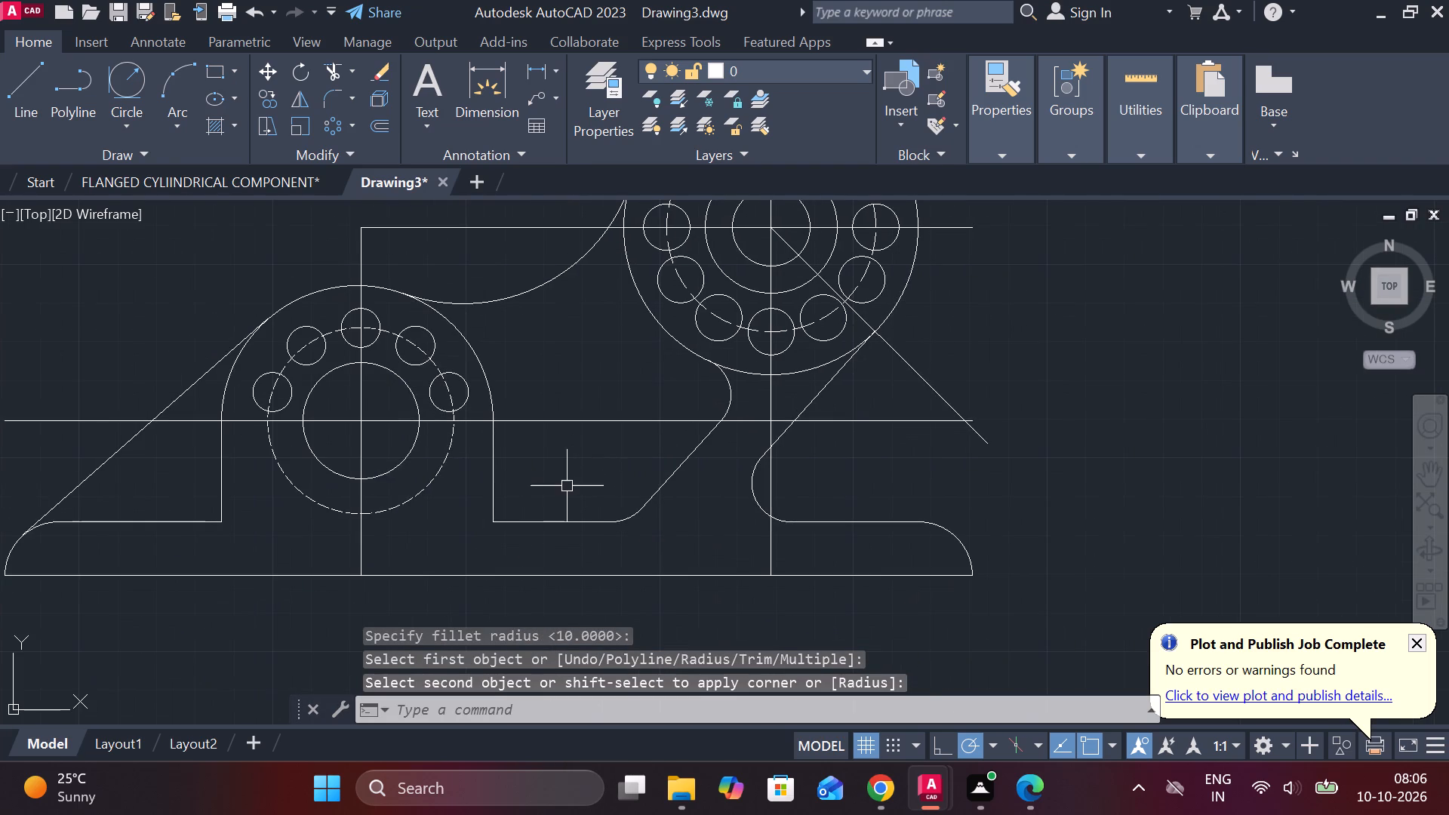
key("Escape")
type("F R")
key("space")
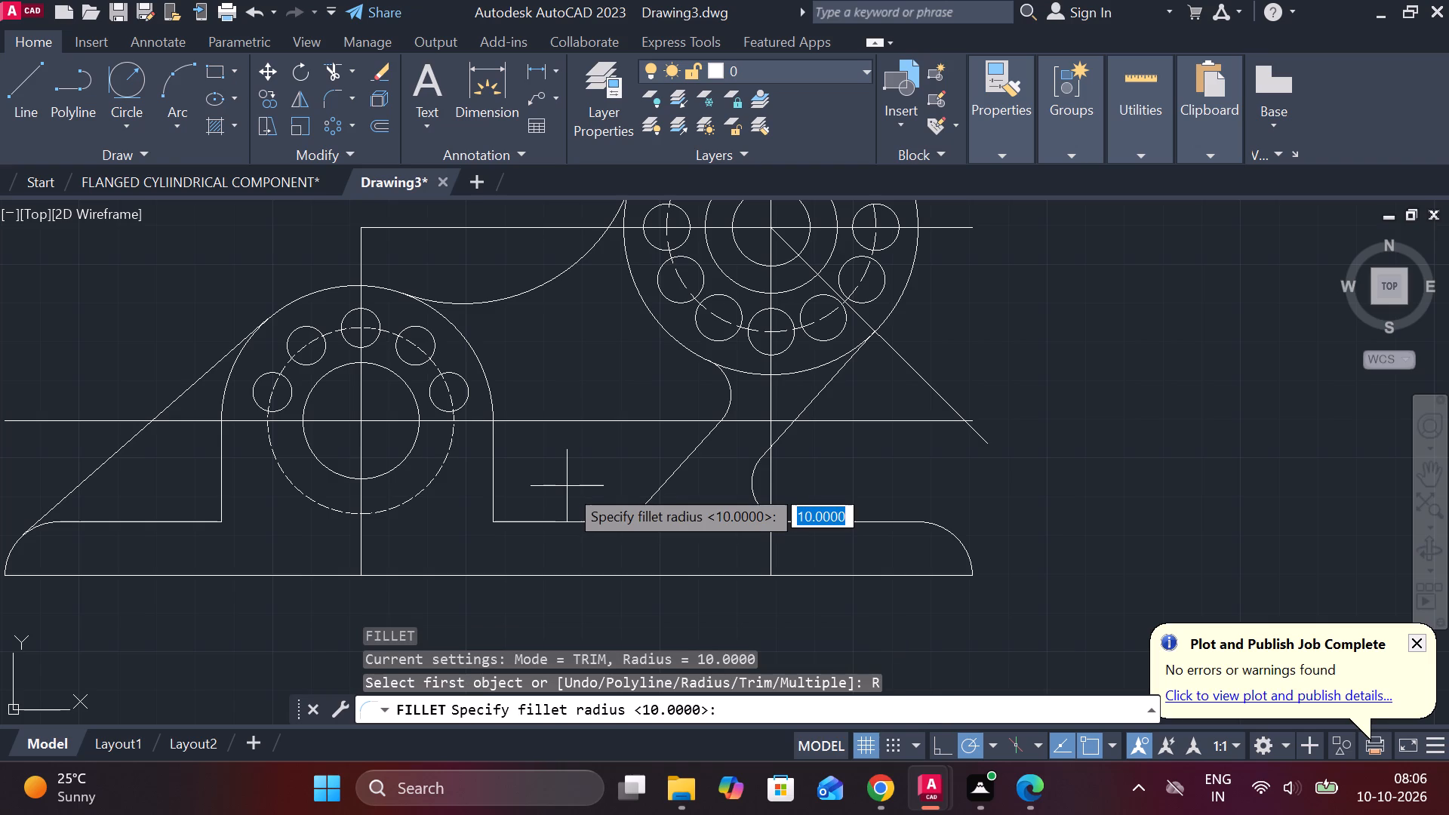
type("5")
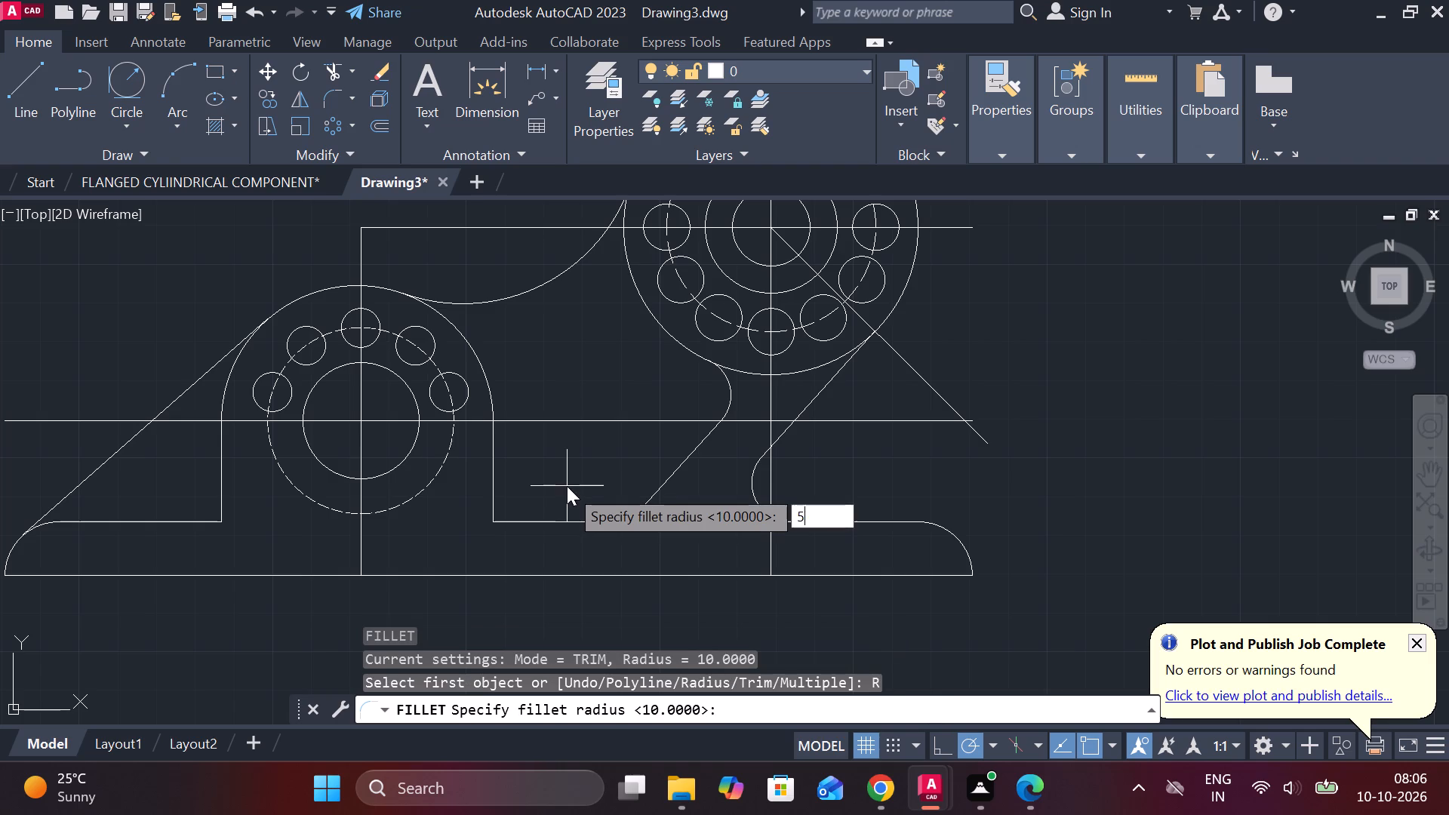
key("space")
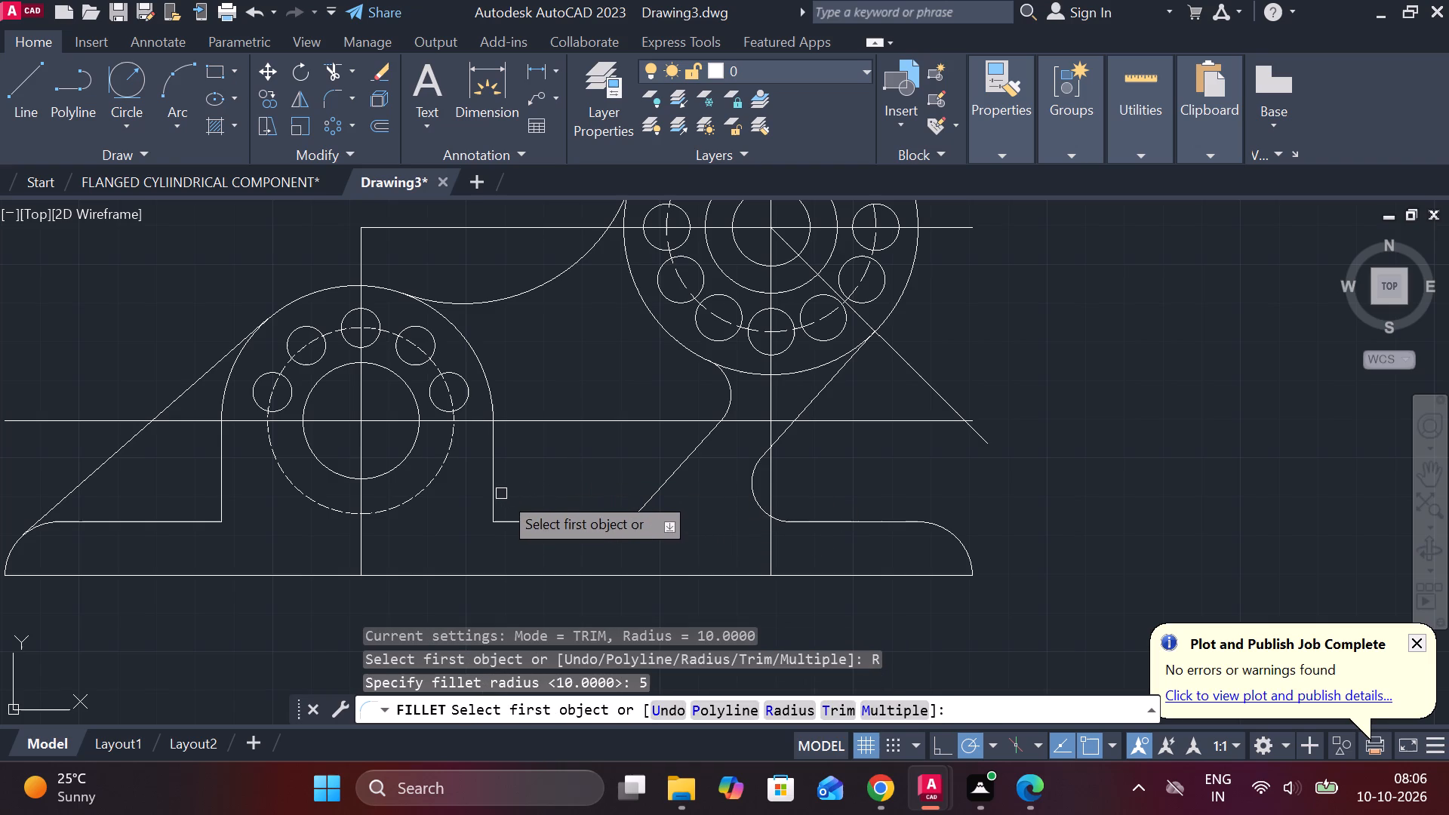
left_click(495, 487)
left_click(513, 521)
Apply the dashed ACAD_ISO02 linetype to both flanges' horizontal and vertical centre lines and the diagonal line.
scroll(571, 487, "down", 2)
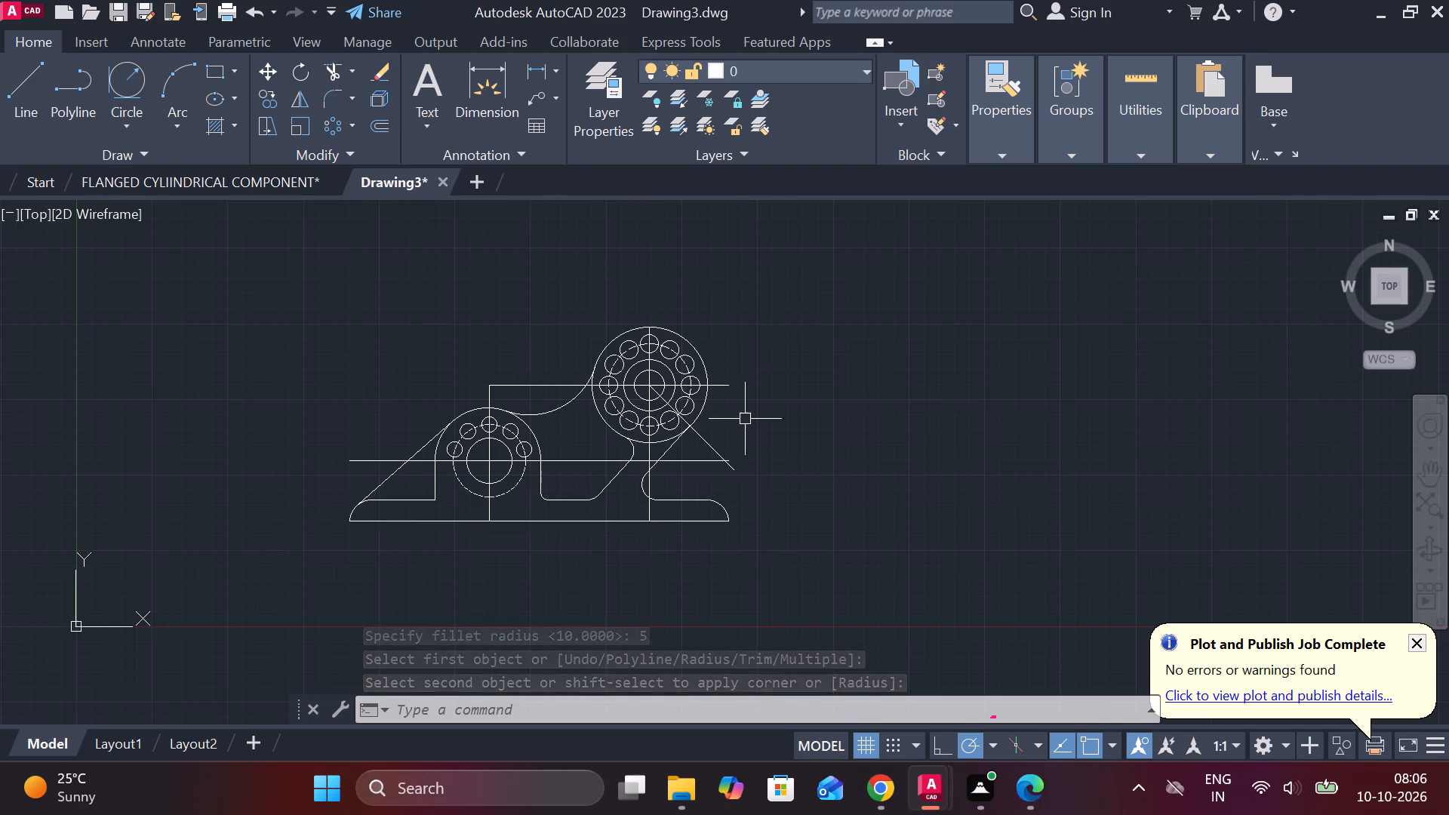
scroll(742, 420, "up", 1)
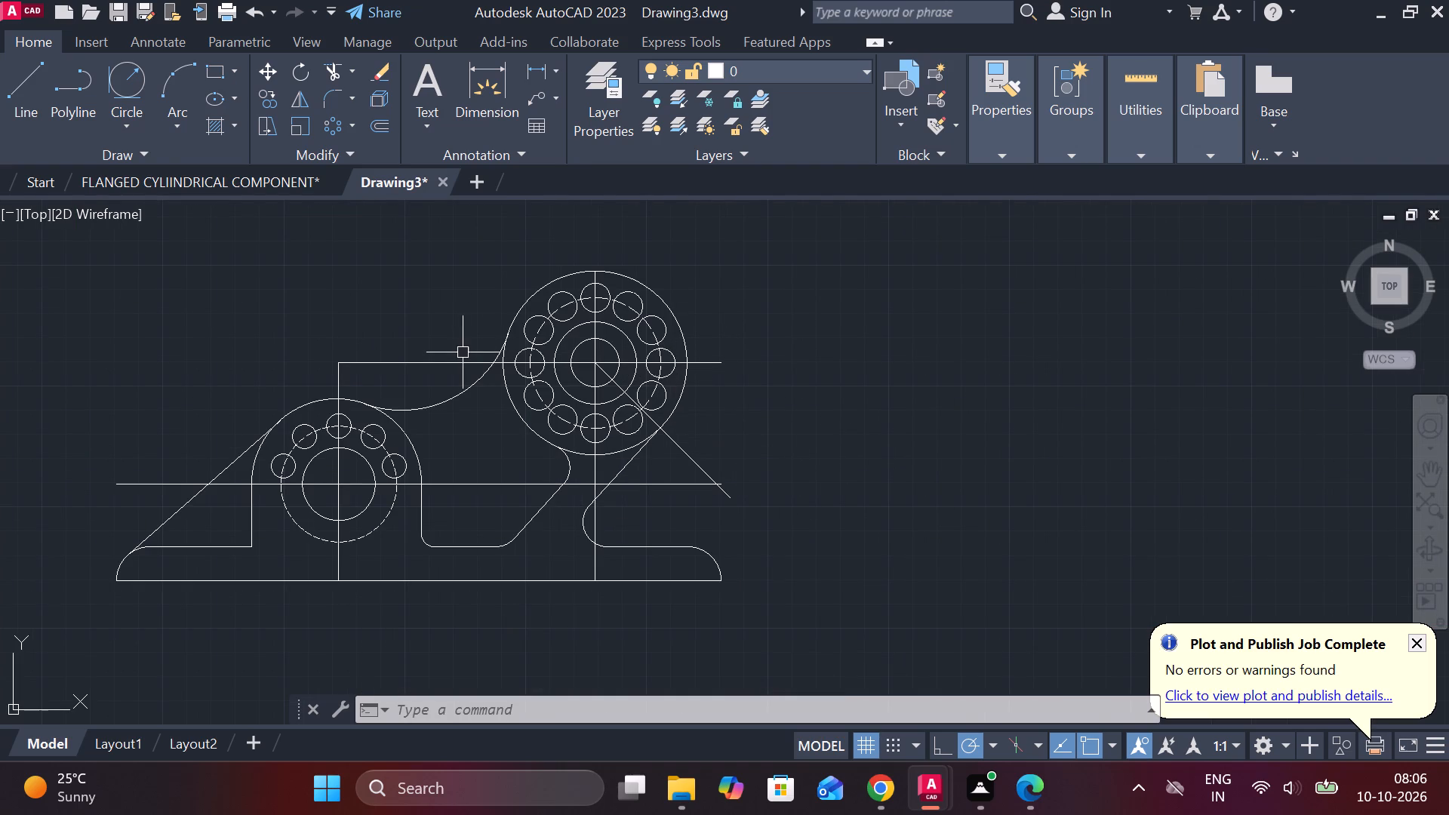
left_click(386, 361)
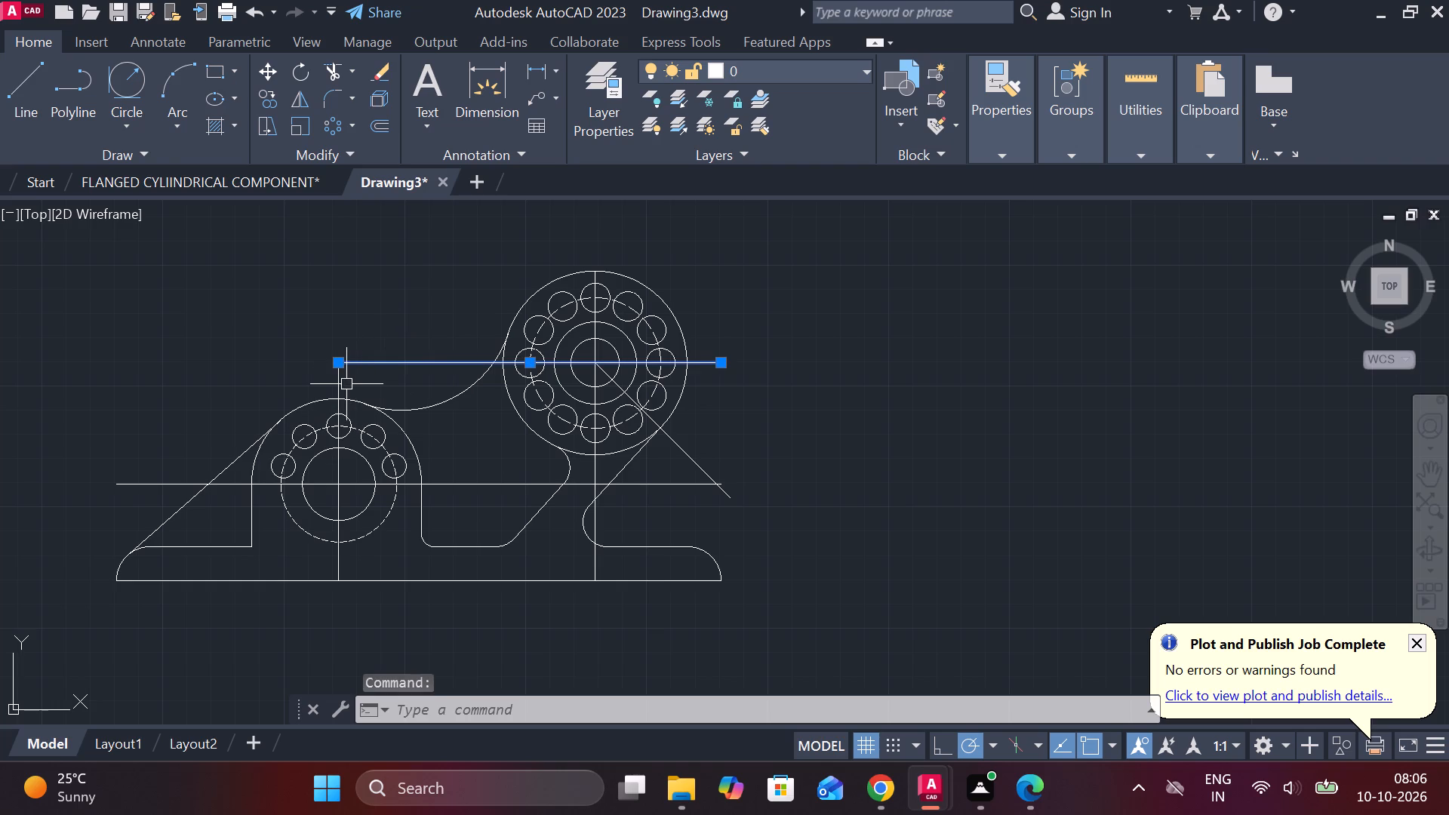
left_click(338, 380)
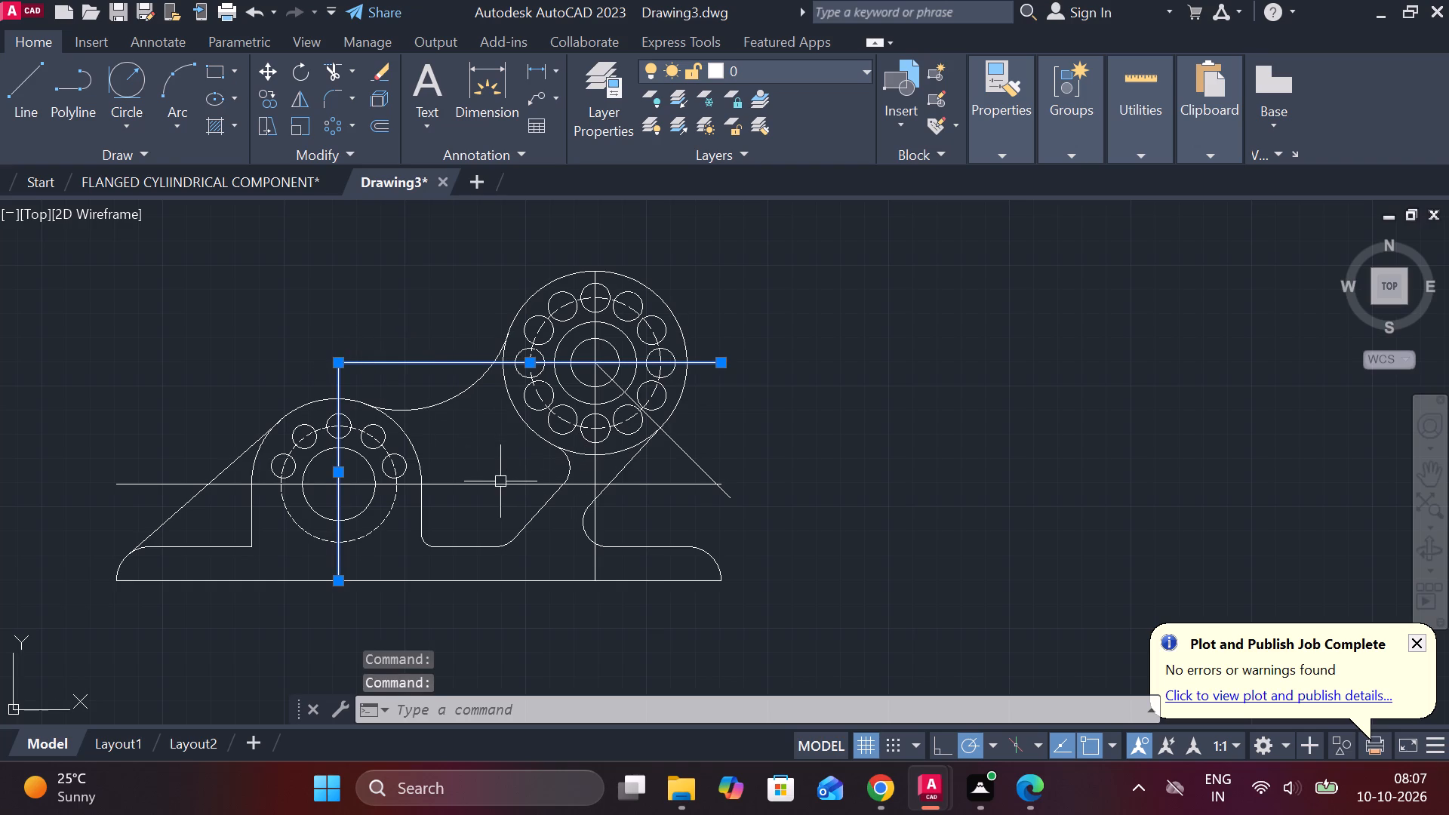
left_click(500, 486)
left_click(598, 475)
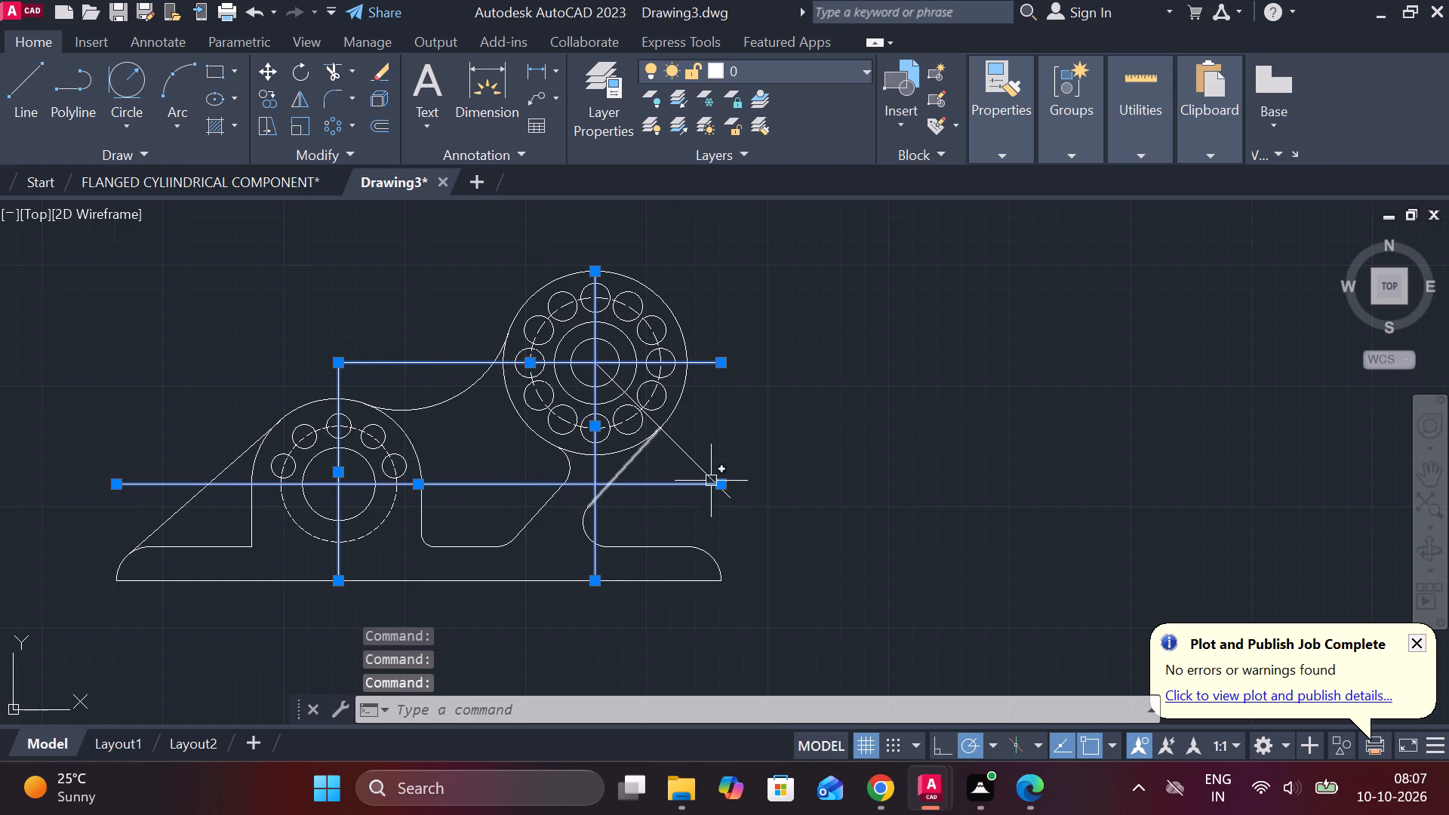
scroll(728, 457, "down", 2)
scroll(714, 457, "up", 2)
left_click(712, 454)
scroll(645, 459, "down", 1)
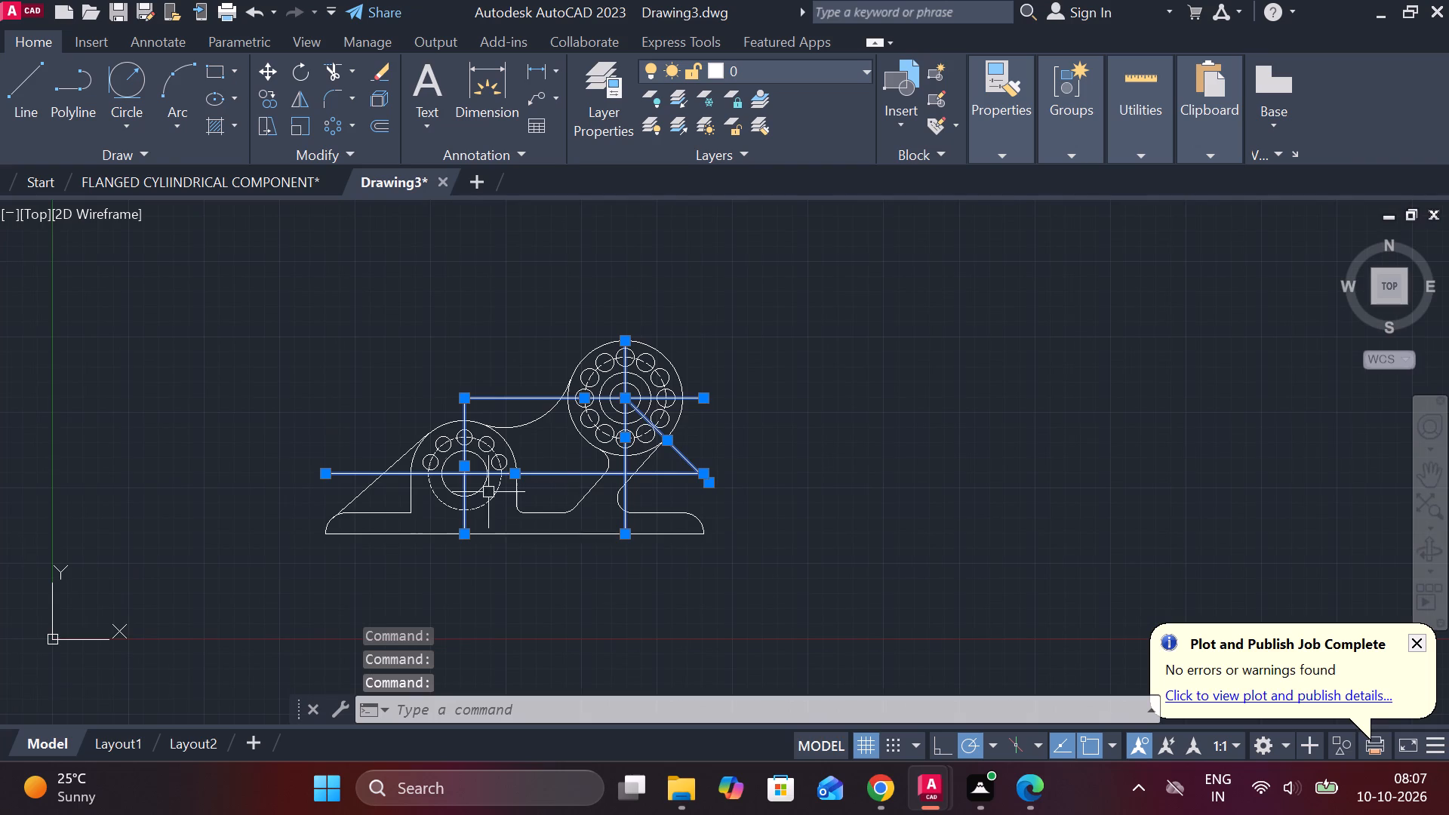
scroll(349, 493, "up", 2)
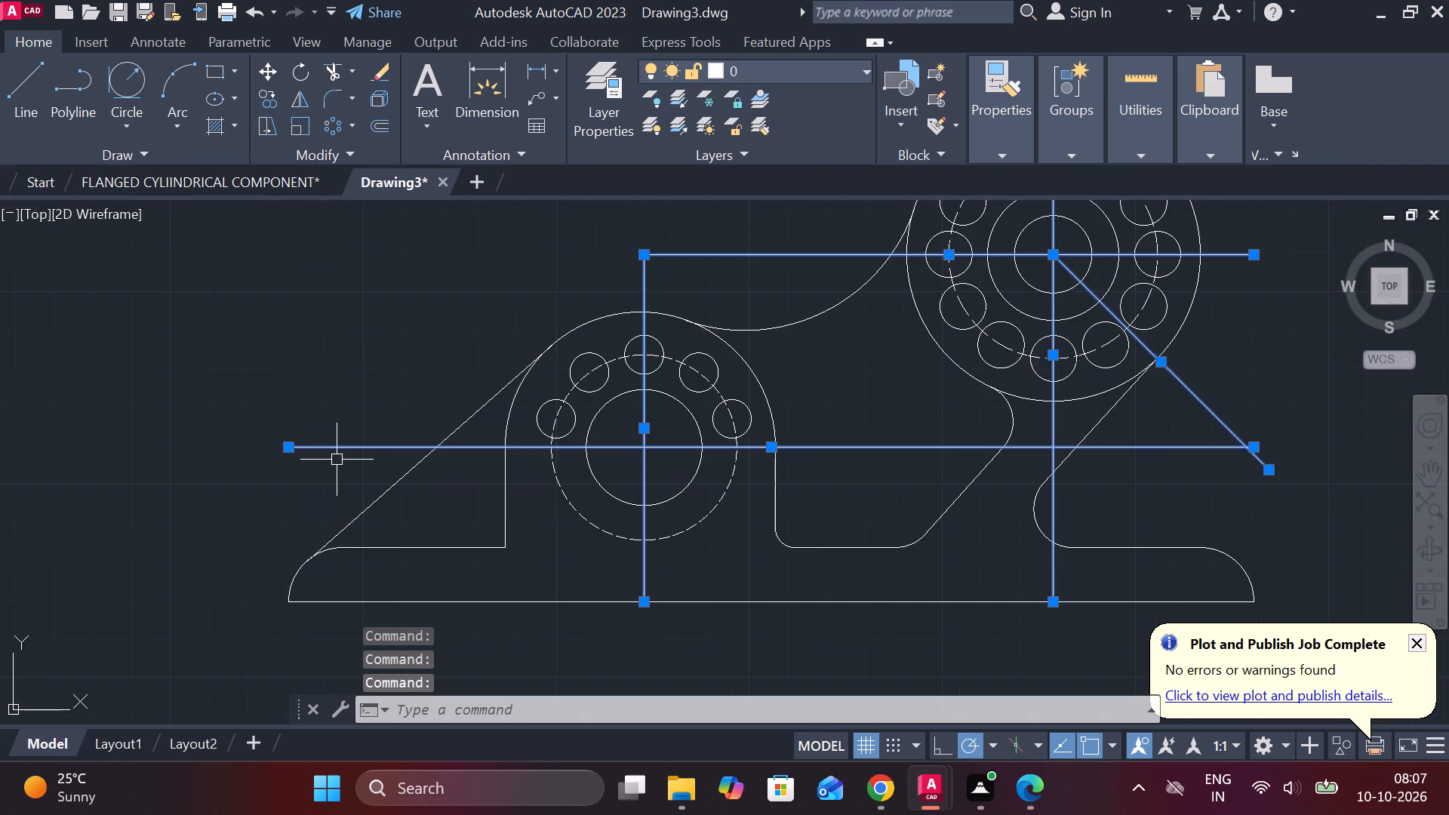
left_click(1017, 152)
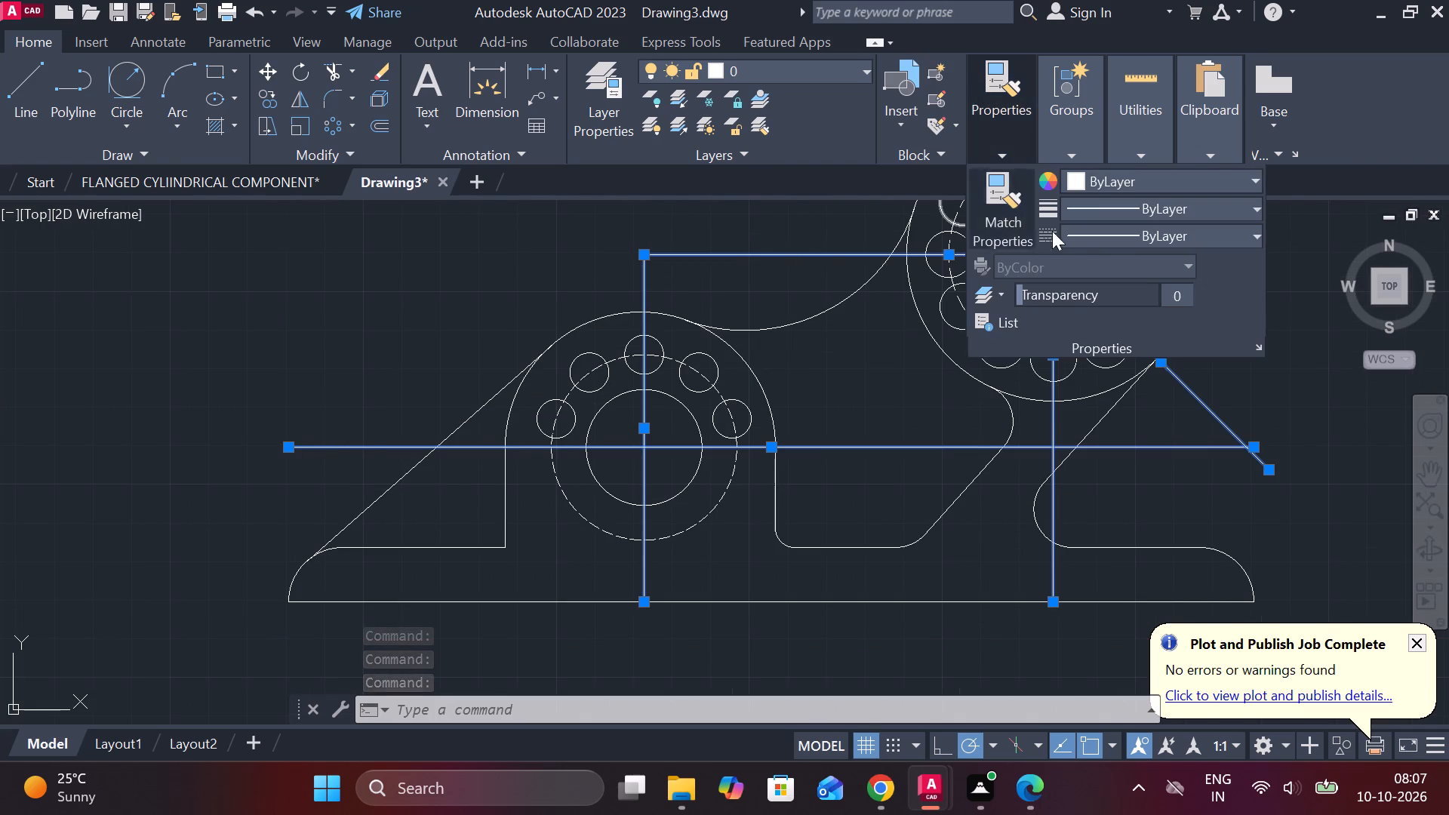
left_click(1125, 240)
left_click(1130, 309)
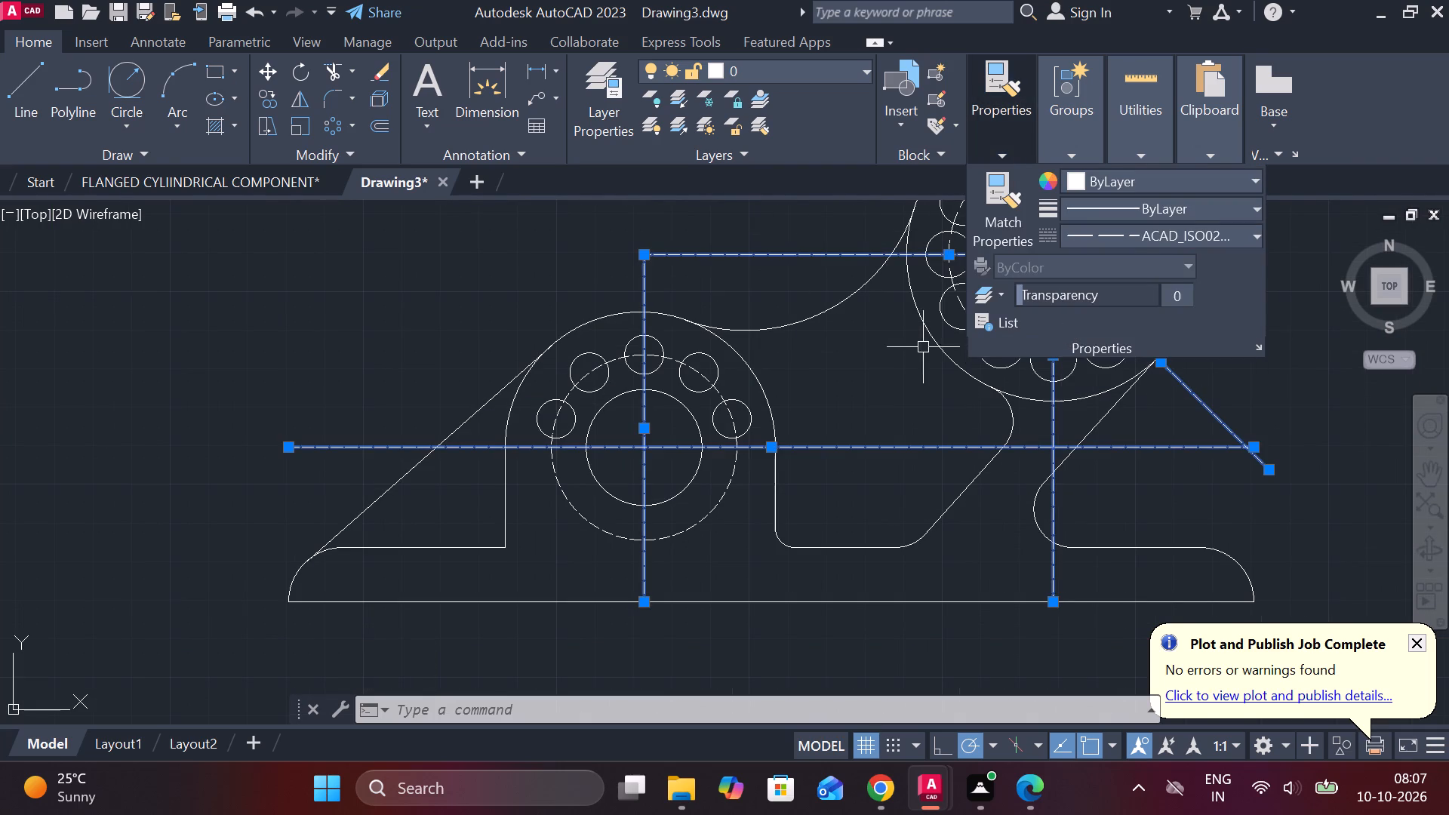
key("Escape")
Trim the twelve-hole flange's outer circle between the radius 10 fillet and the right slanted line, opening it into the rib.
middle_click_drag(904, 389, 725, 445)
type("TR")
key("space")
left_click(853, 457)
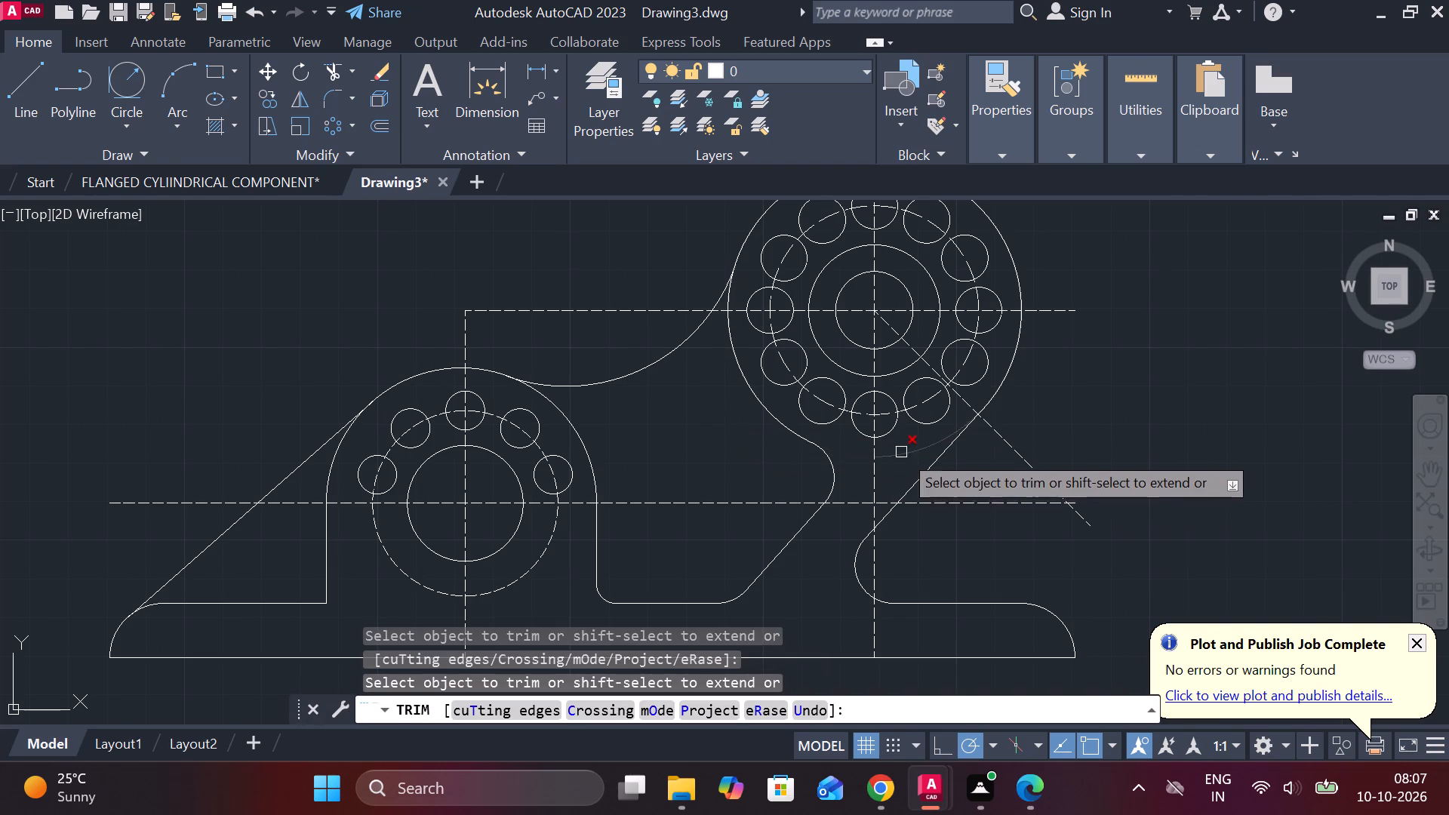
left_click(901, 452)
scroll(1070, 385, "down", 2)
scroll(1060, 385, "up", 5)
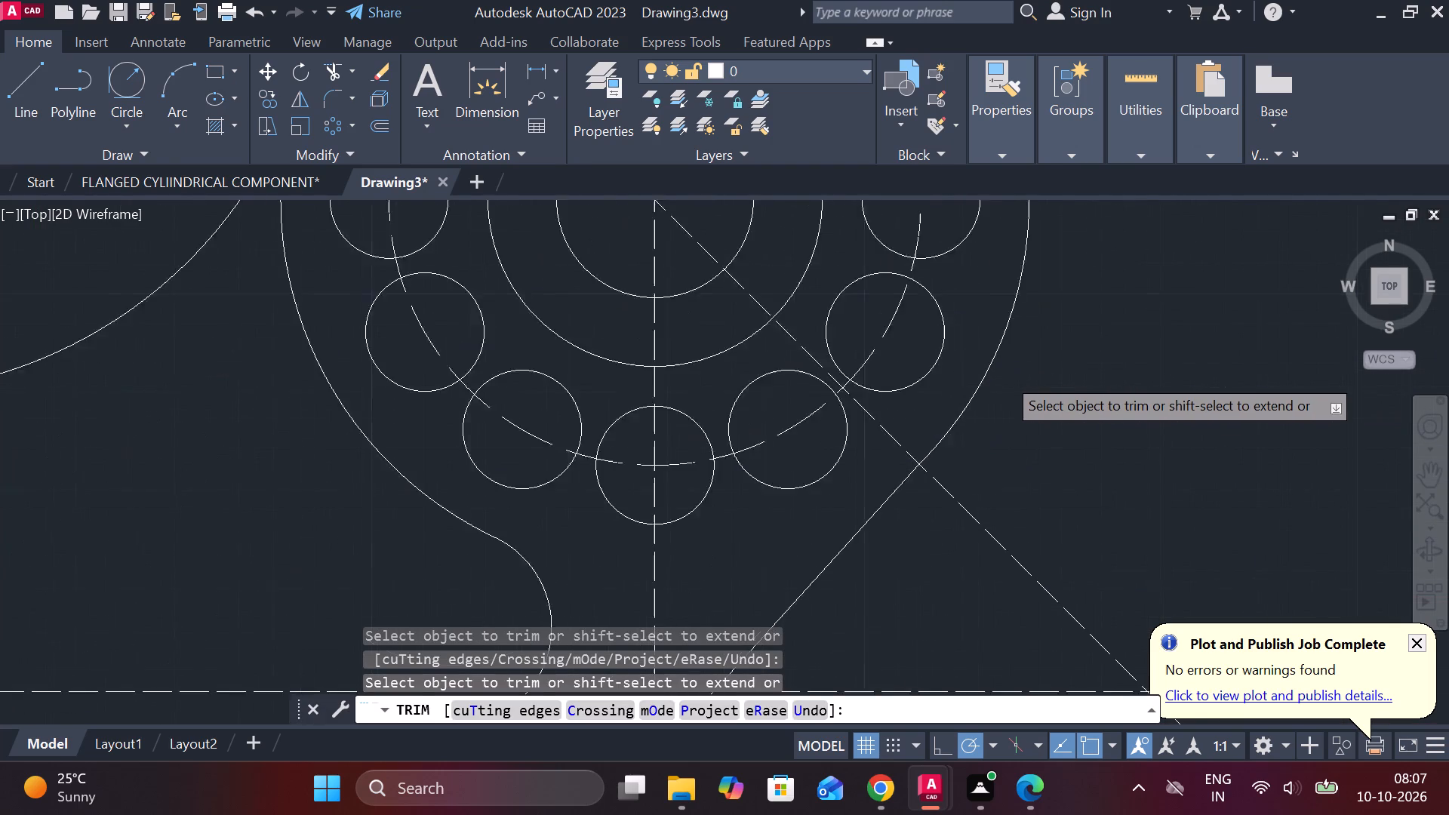
scroll(1004, 375, "up", 1)
scroll(1004, 375, "down", 4)
scroll(1078, 352, "down", 2)
key("Escape")
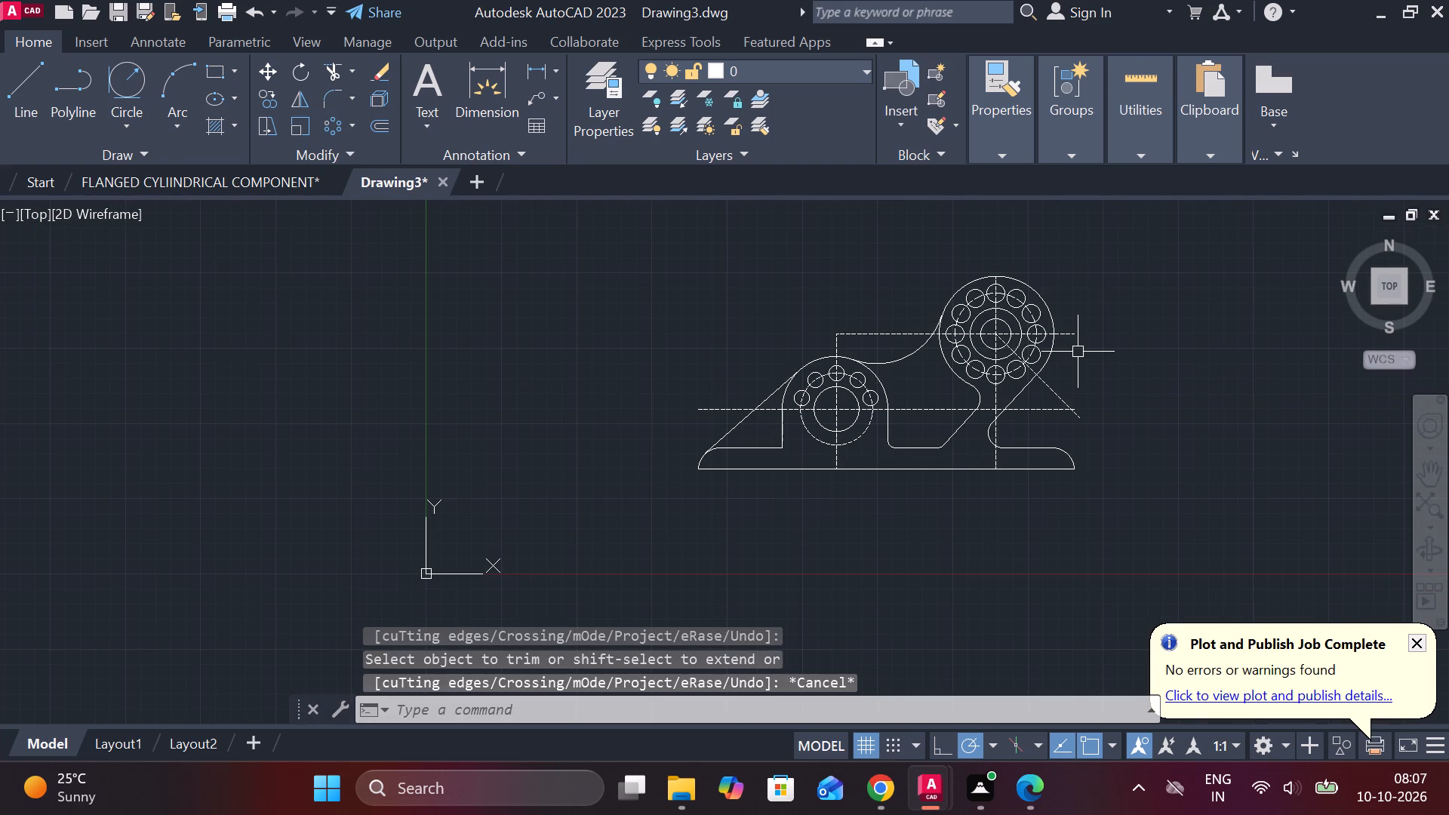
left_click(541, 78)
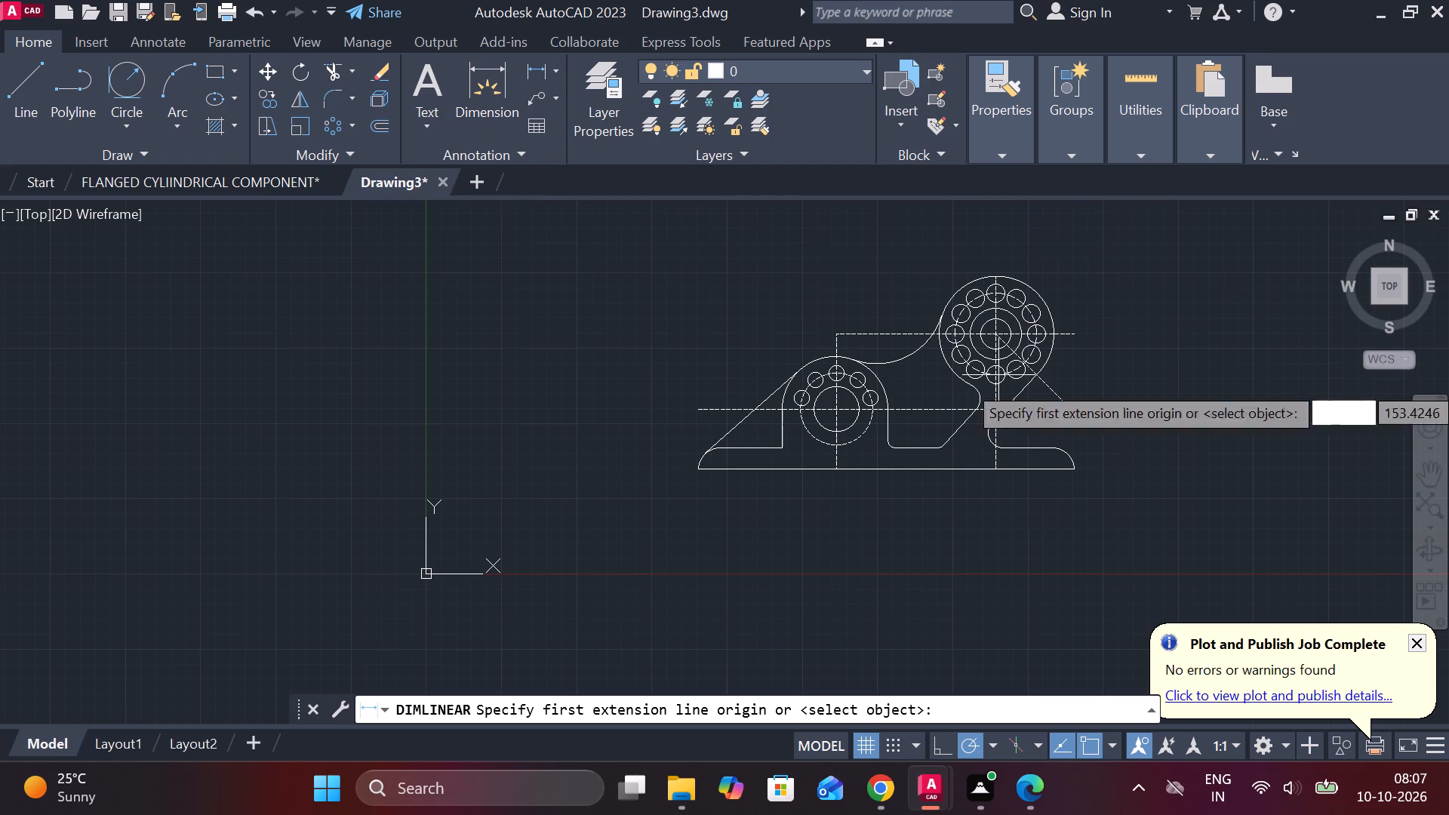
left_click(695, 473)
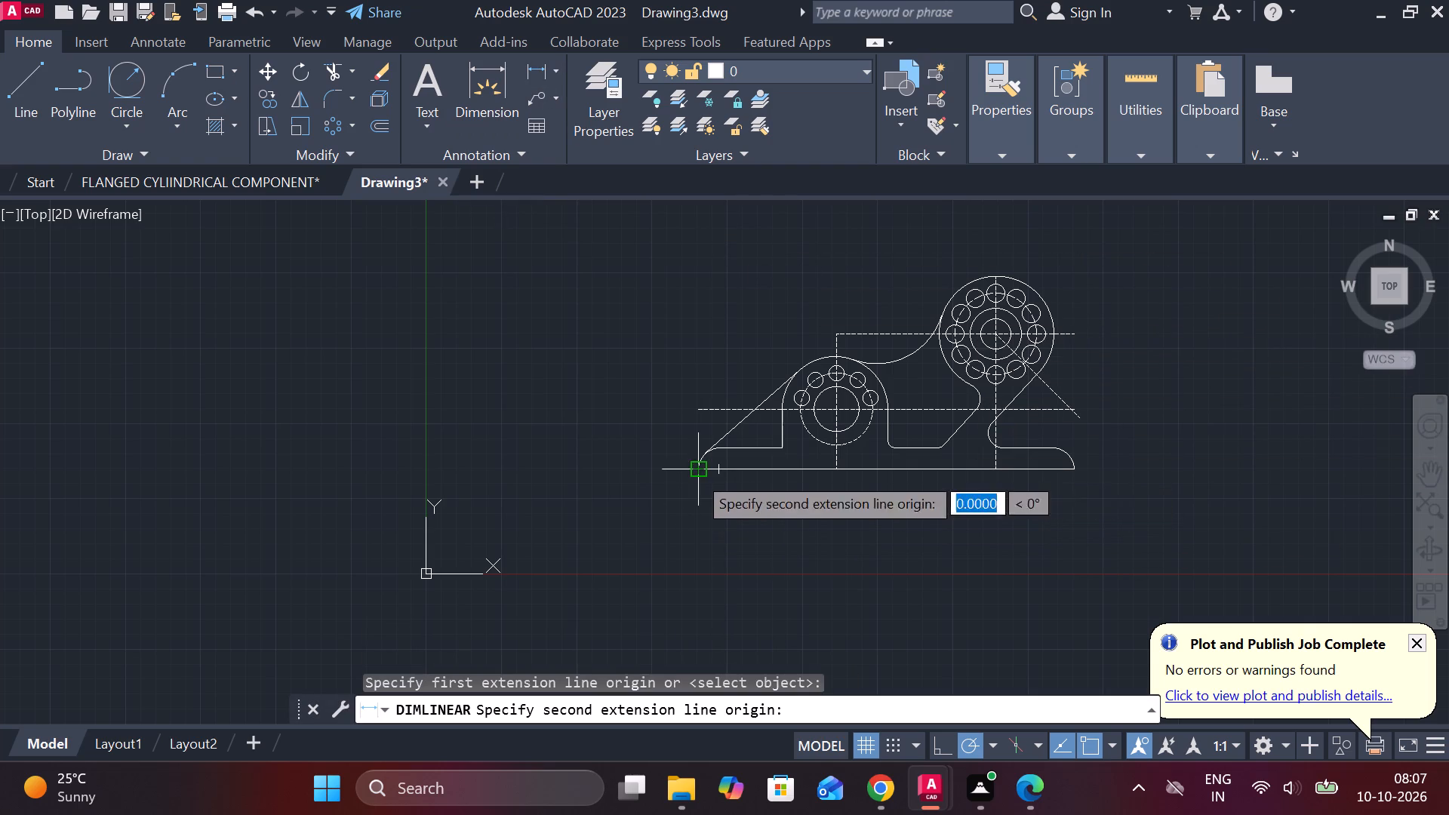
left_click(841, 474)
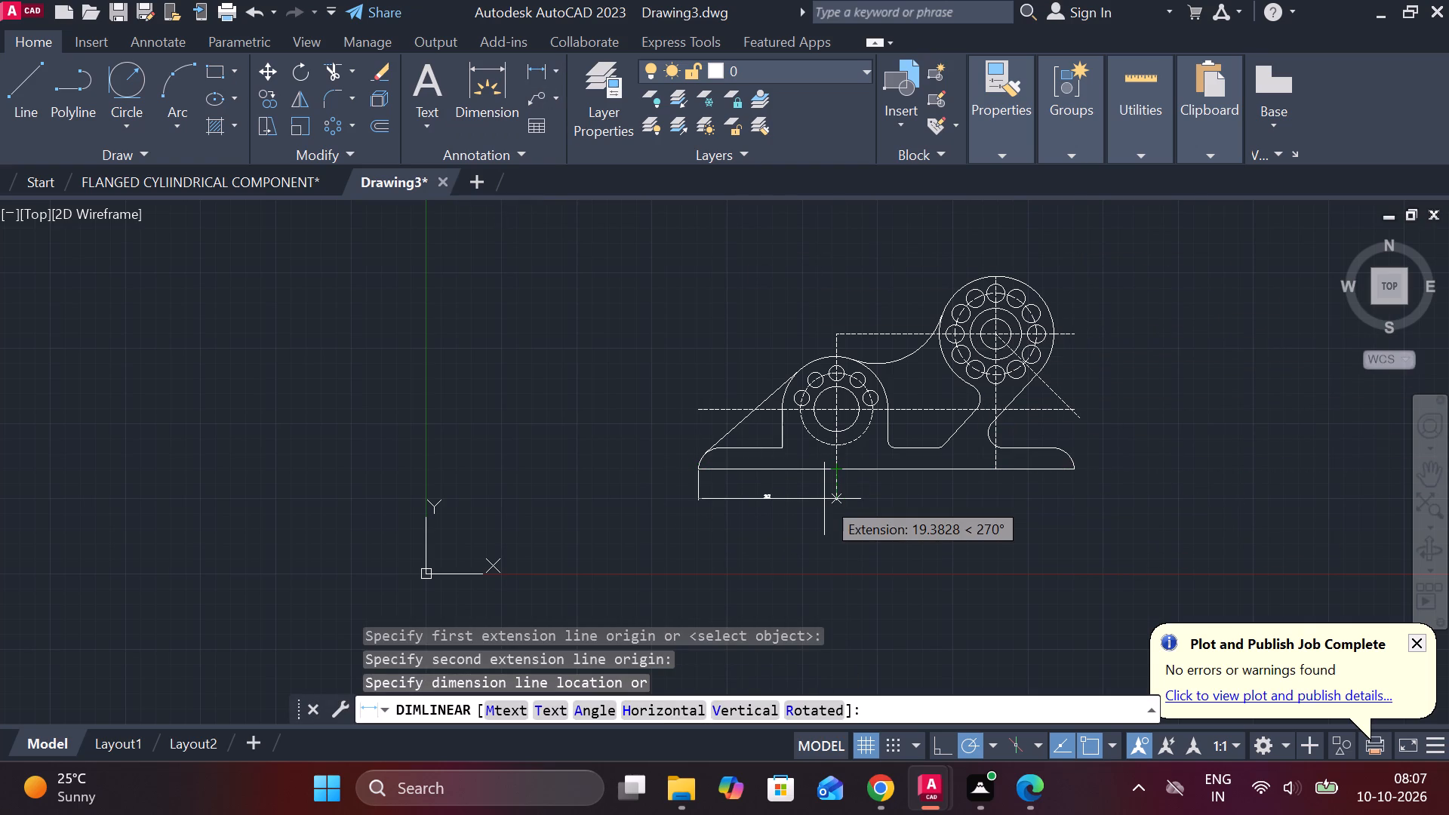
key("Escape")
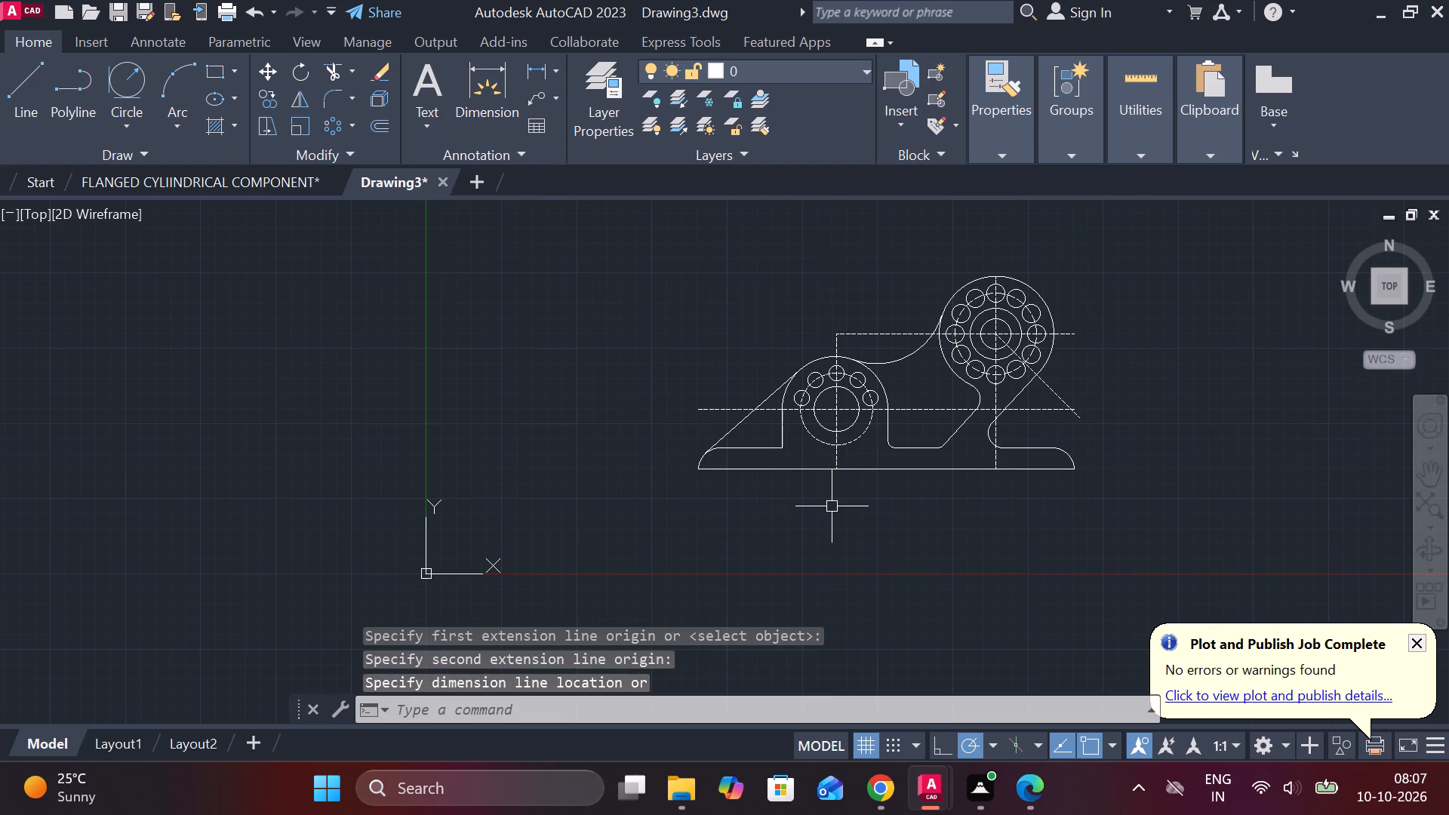
Modify the ISO-25 dimension style with arrow size 3, text height 4.5 and ISO standard text alignment.
type("D")
key("space")
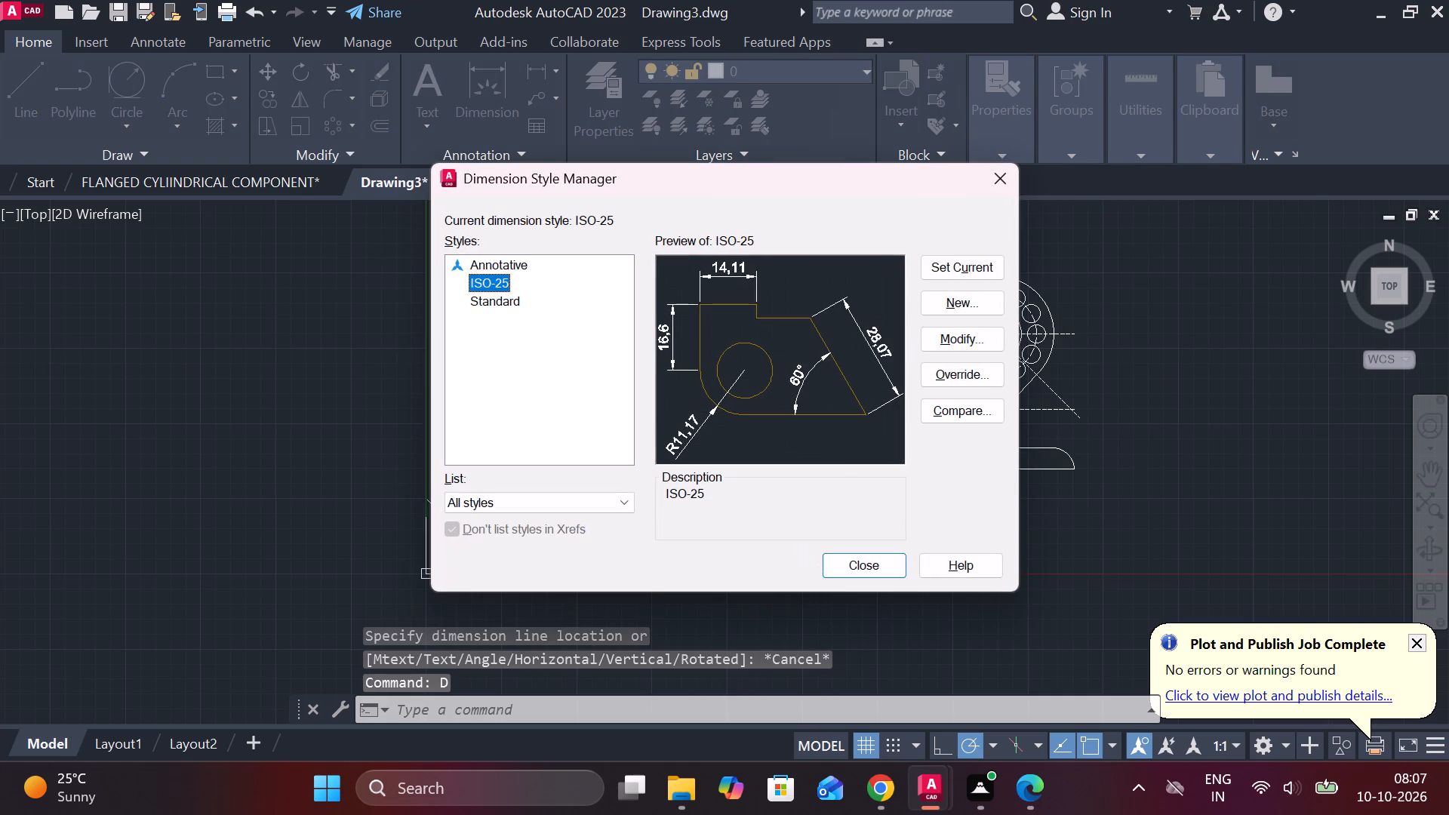
left_click(948, 340)
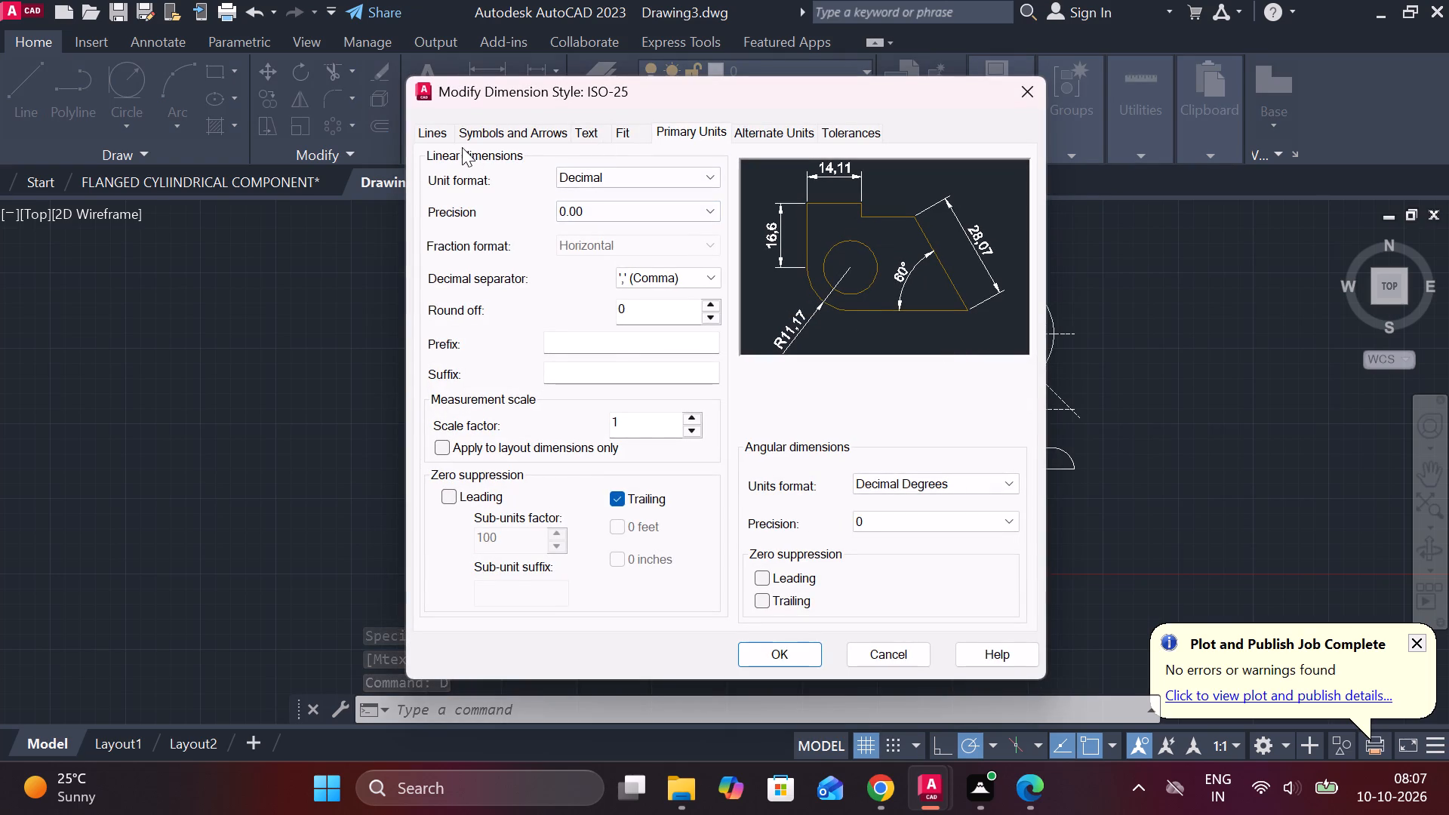
left_click(511, 125)
left_click_drag(460, 358, 408, 361)
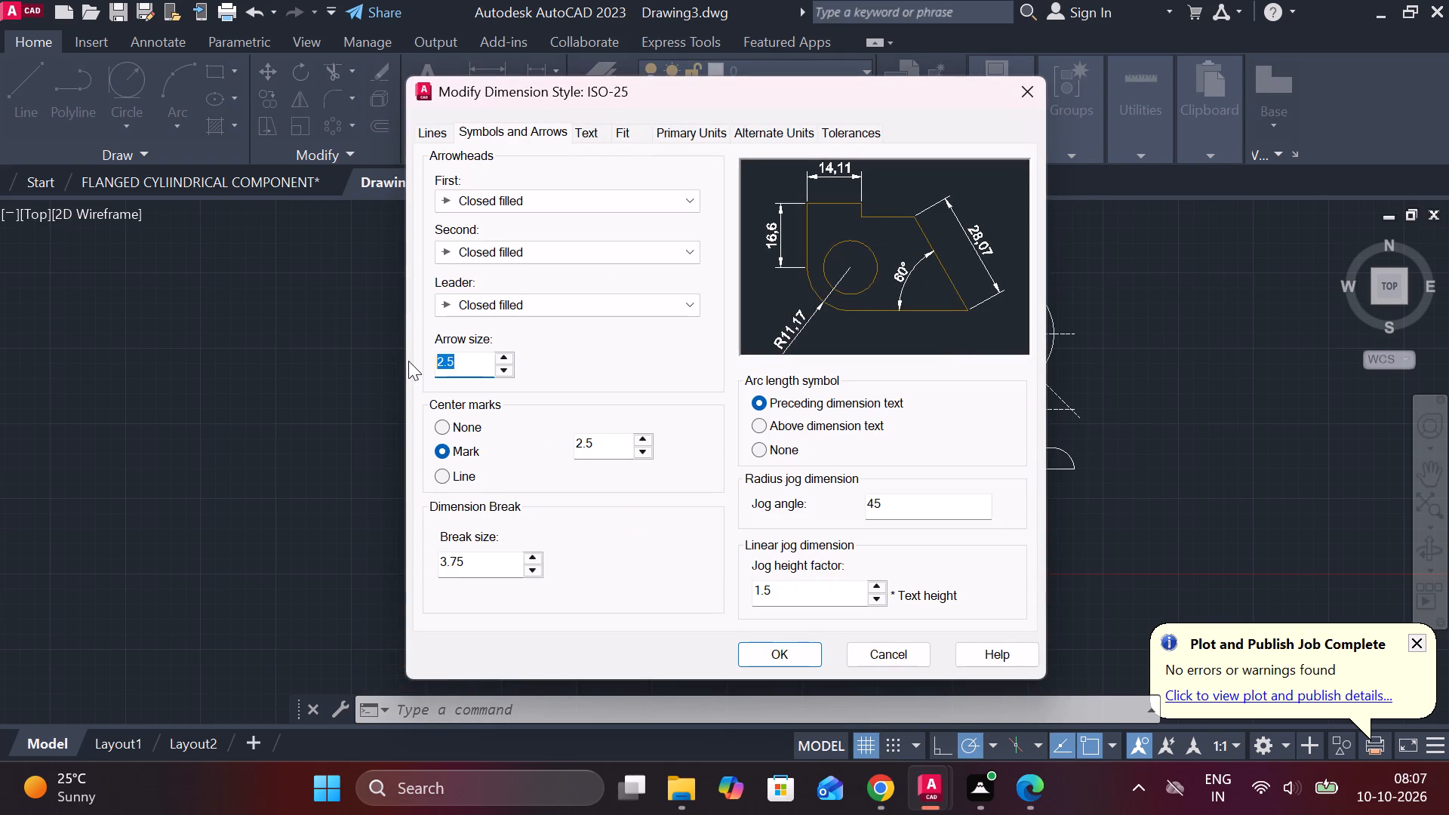
key("3")
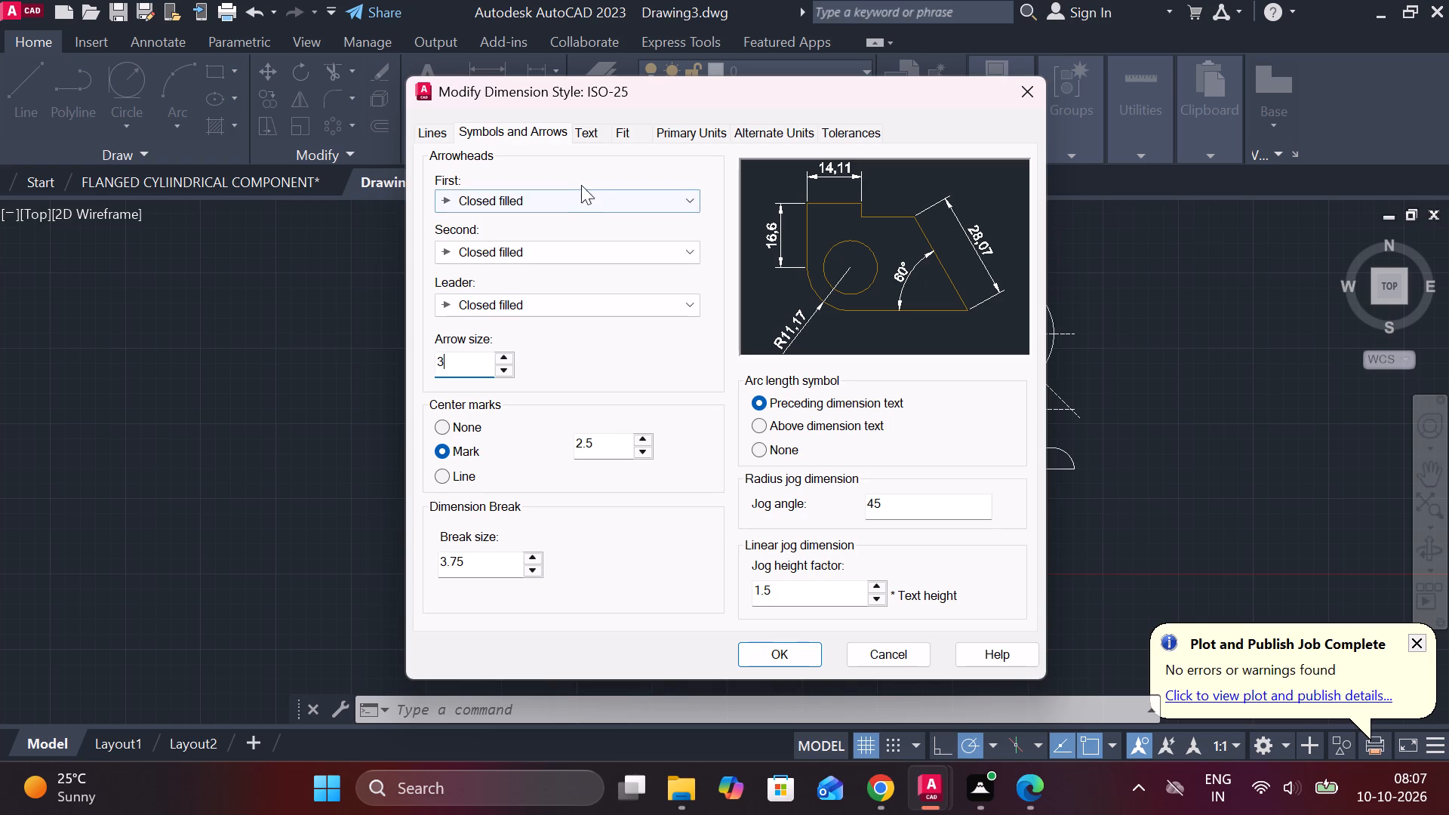
left_click(600, 134)
left_click_drag(677, 291, 651, 291)
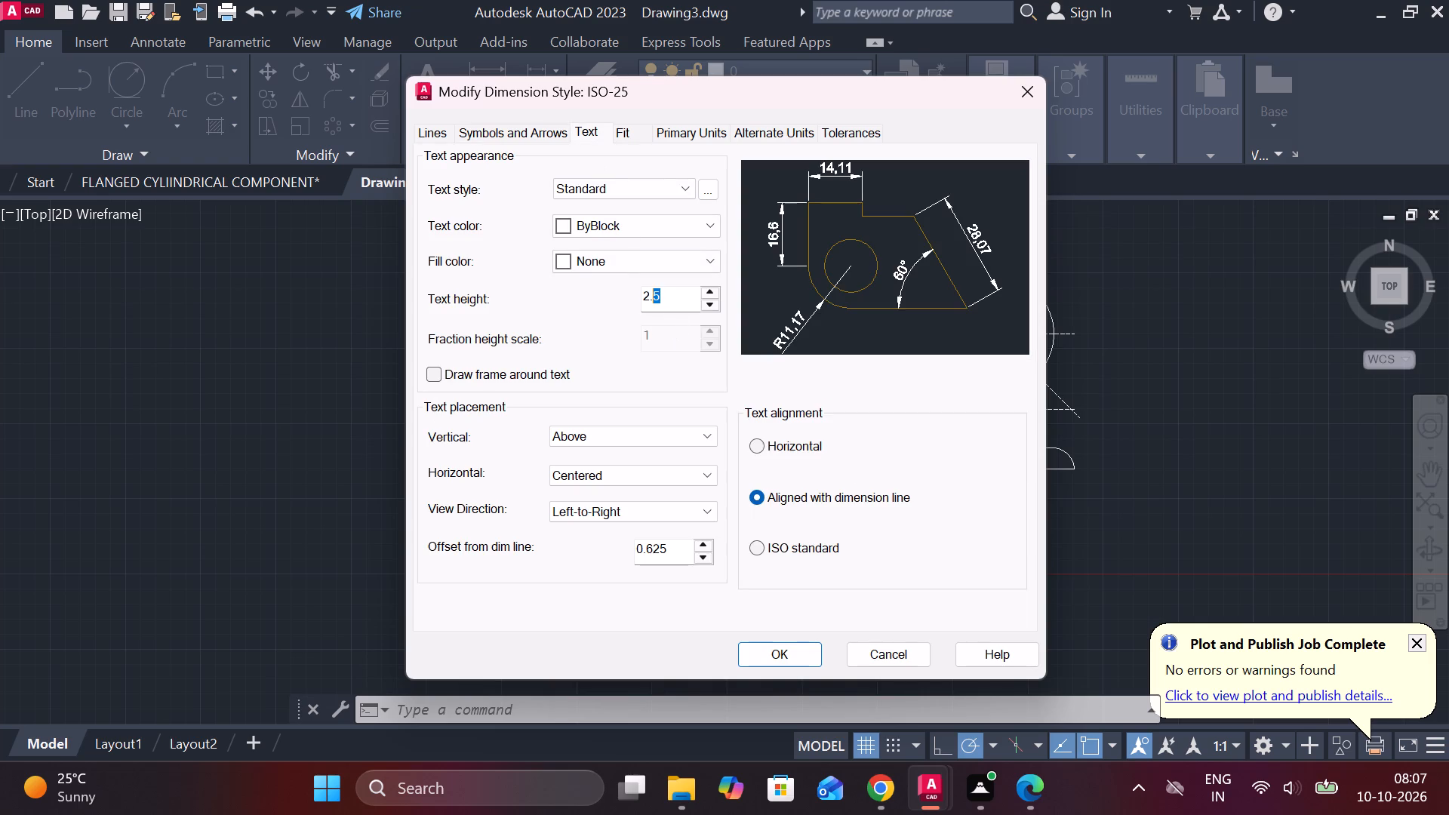
left_click_drag(651, 291, 608, 291)
type("4.5")
left_click(762, 552)
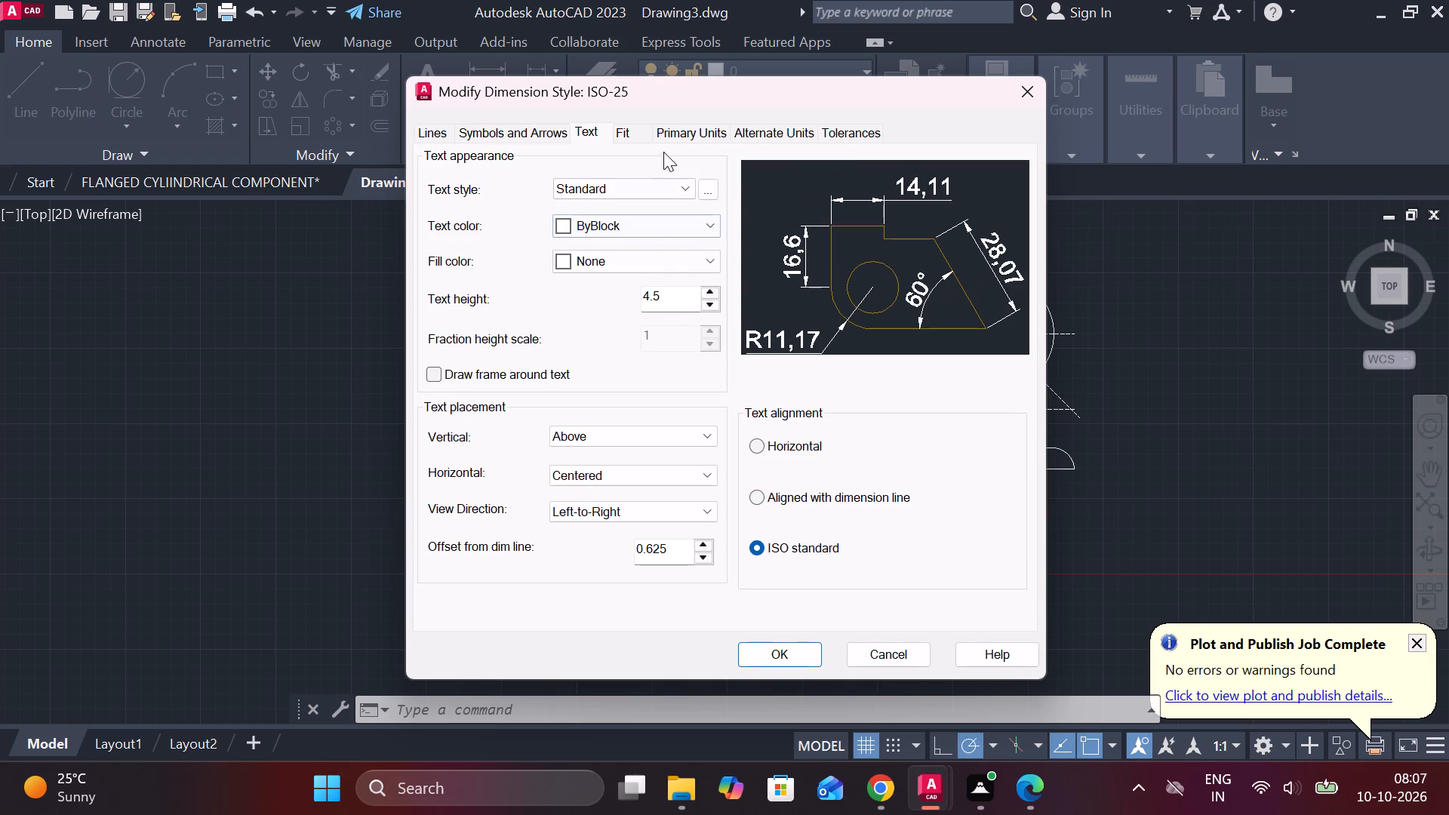
Set ISO-25's linear precision to 0.0, turn off drawing dimension lines between extension lines, and make the style current.
left_click(666, 141)
left_click(678, 212)
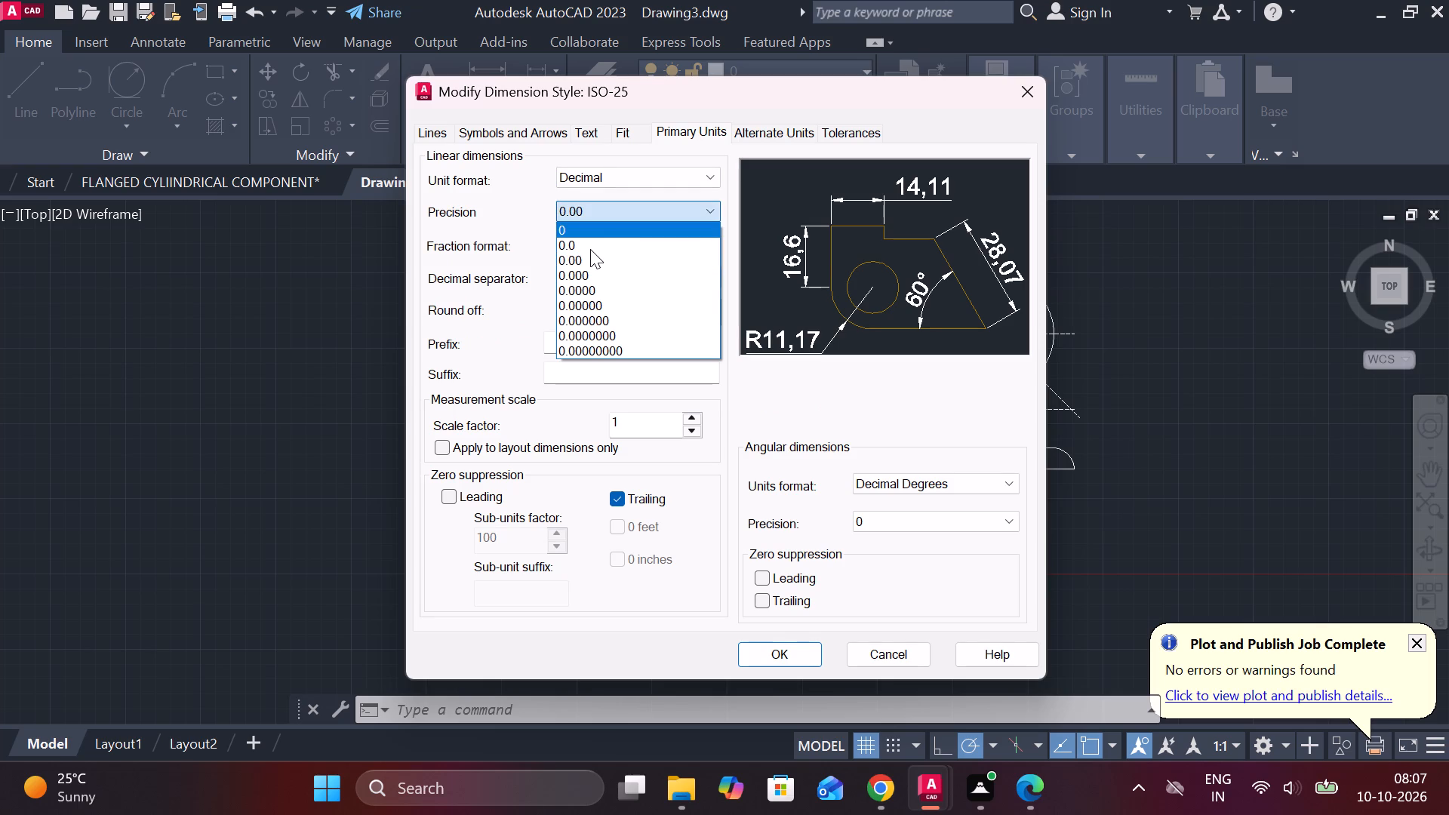
left_click(590, 249)
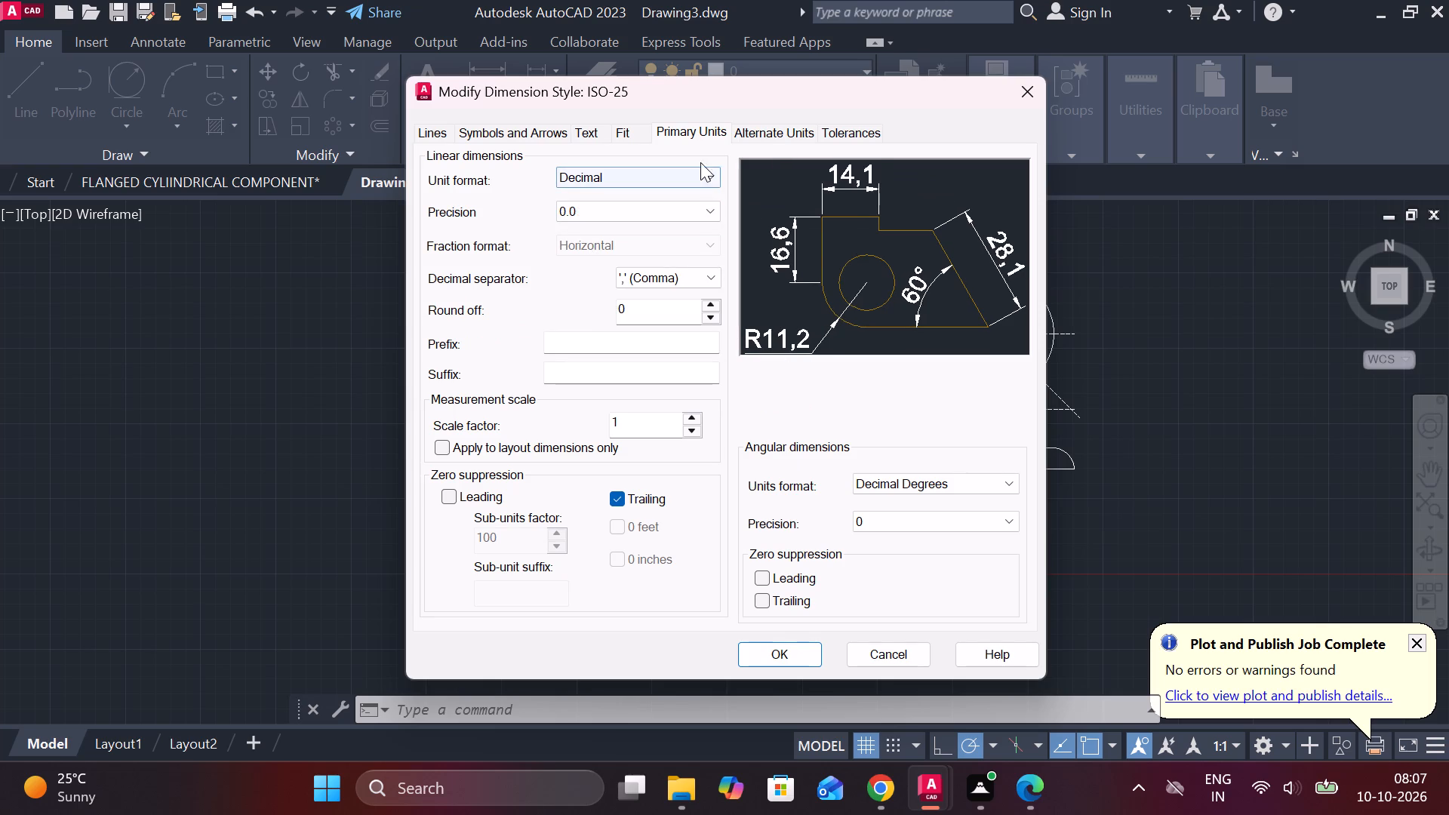
left_click(632, 131)
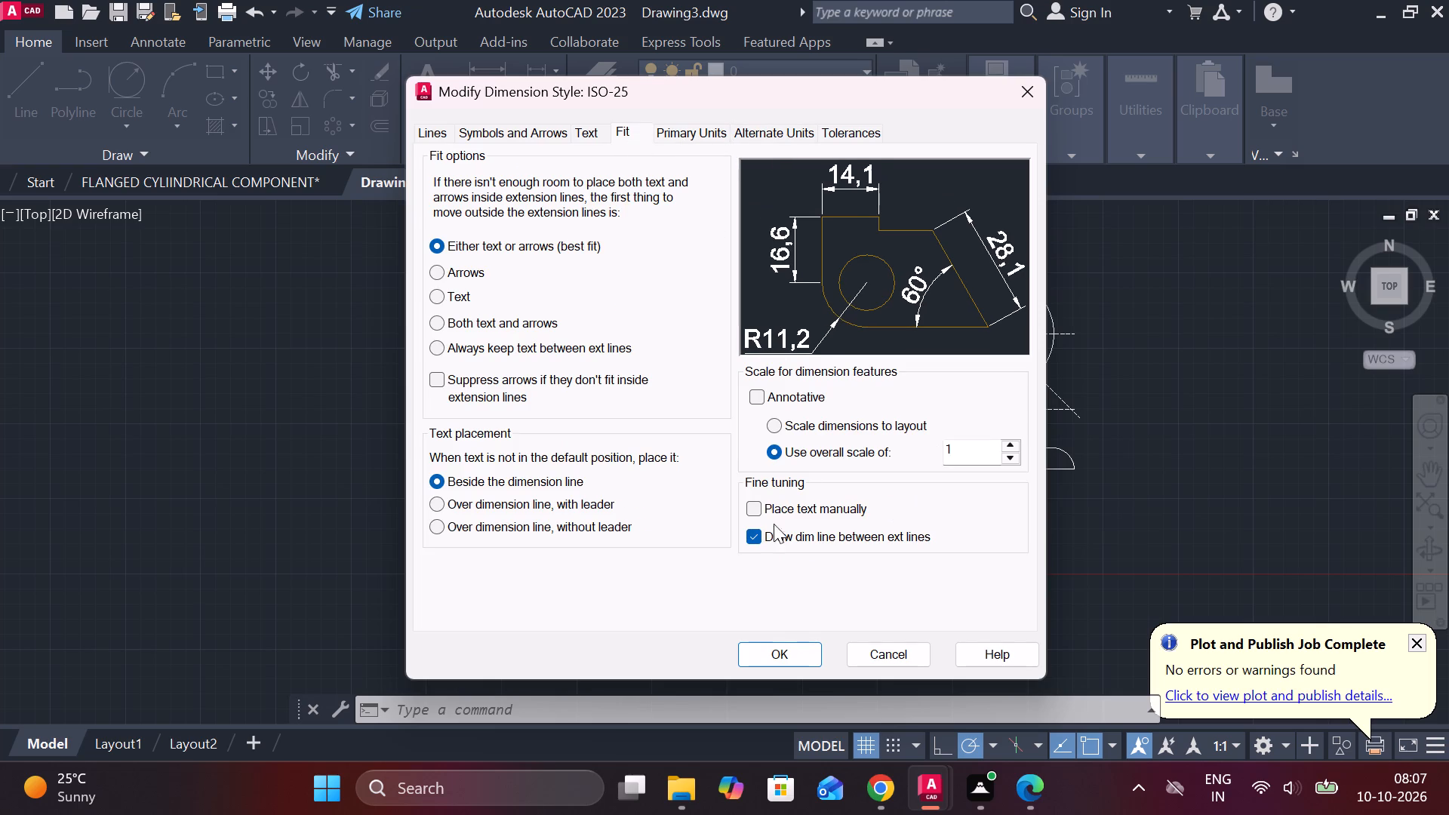
left_click(757, 532)
left_click(786, 652)
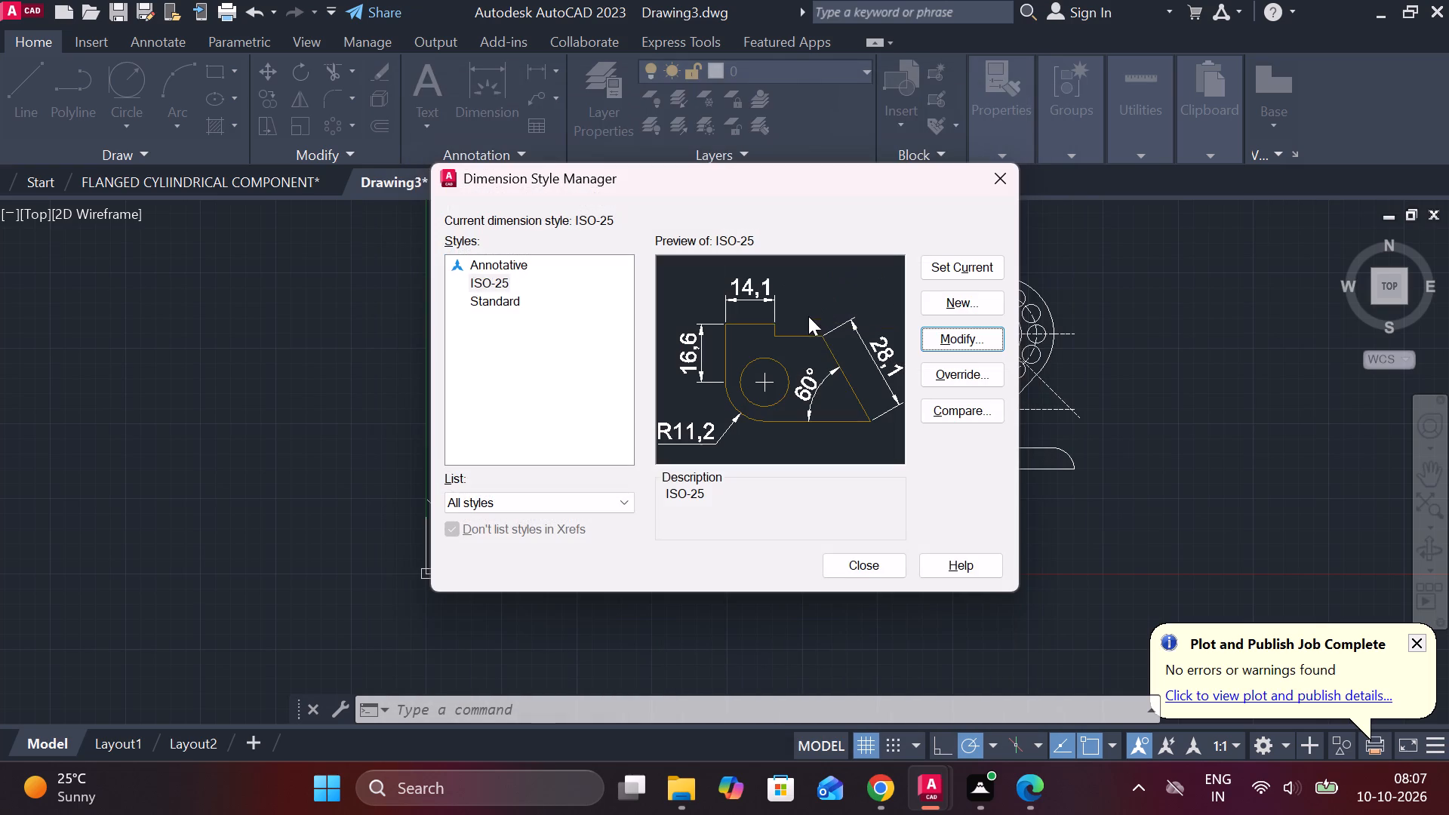
left_click(964, 264)
left_click(878, 572)
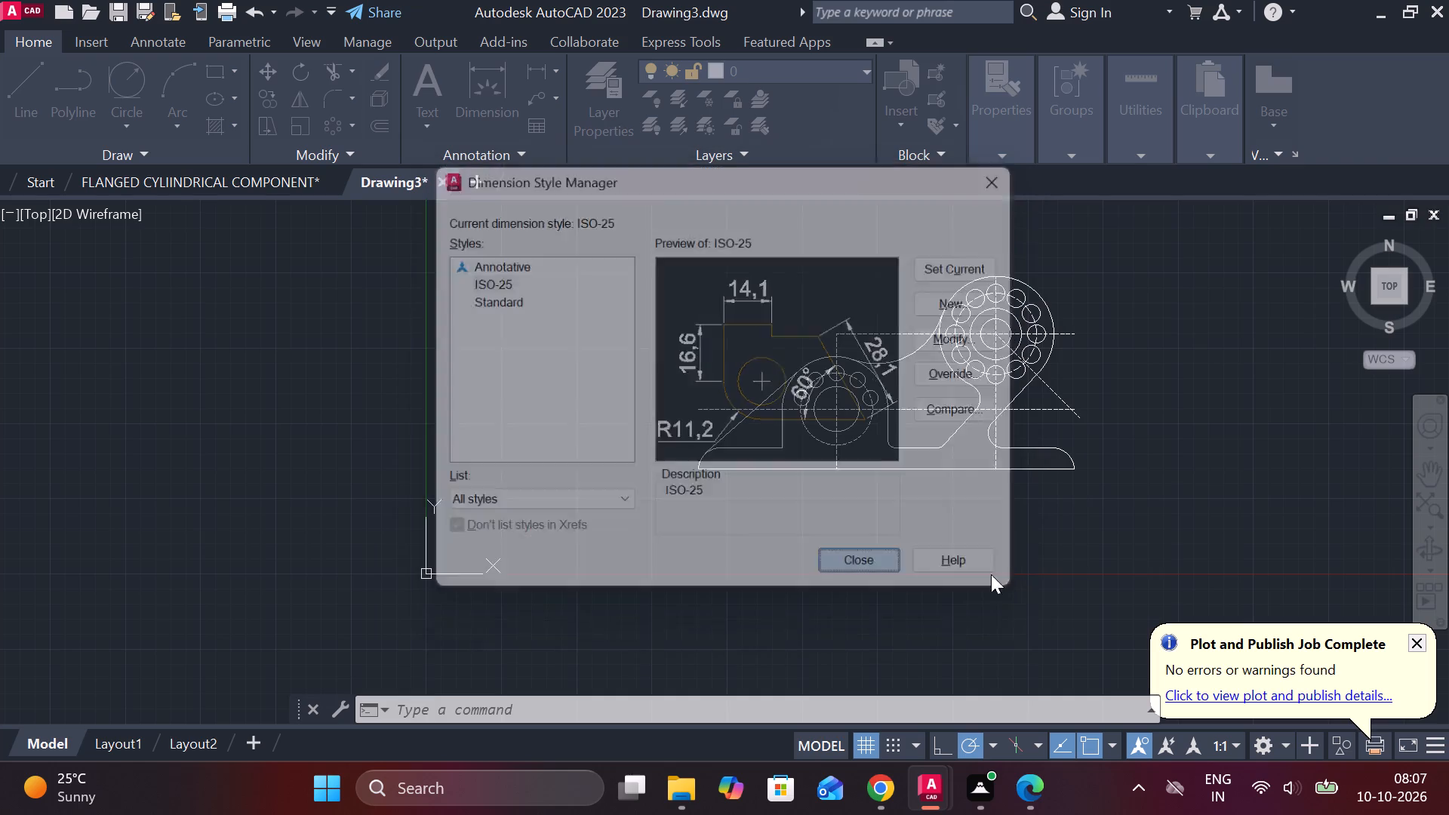
Add a linear dimension below the base between the two flanges' vertical centre lines.
left_click(535, 62)
scroll(974, 436, "up", 1)
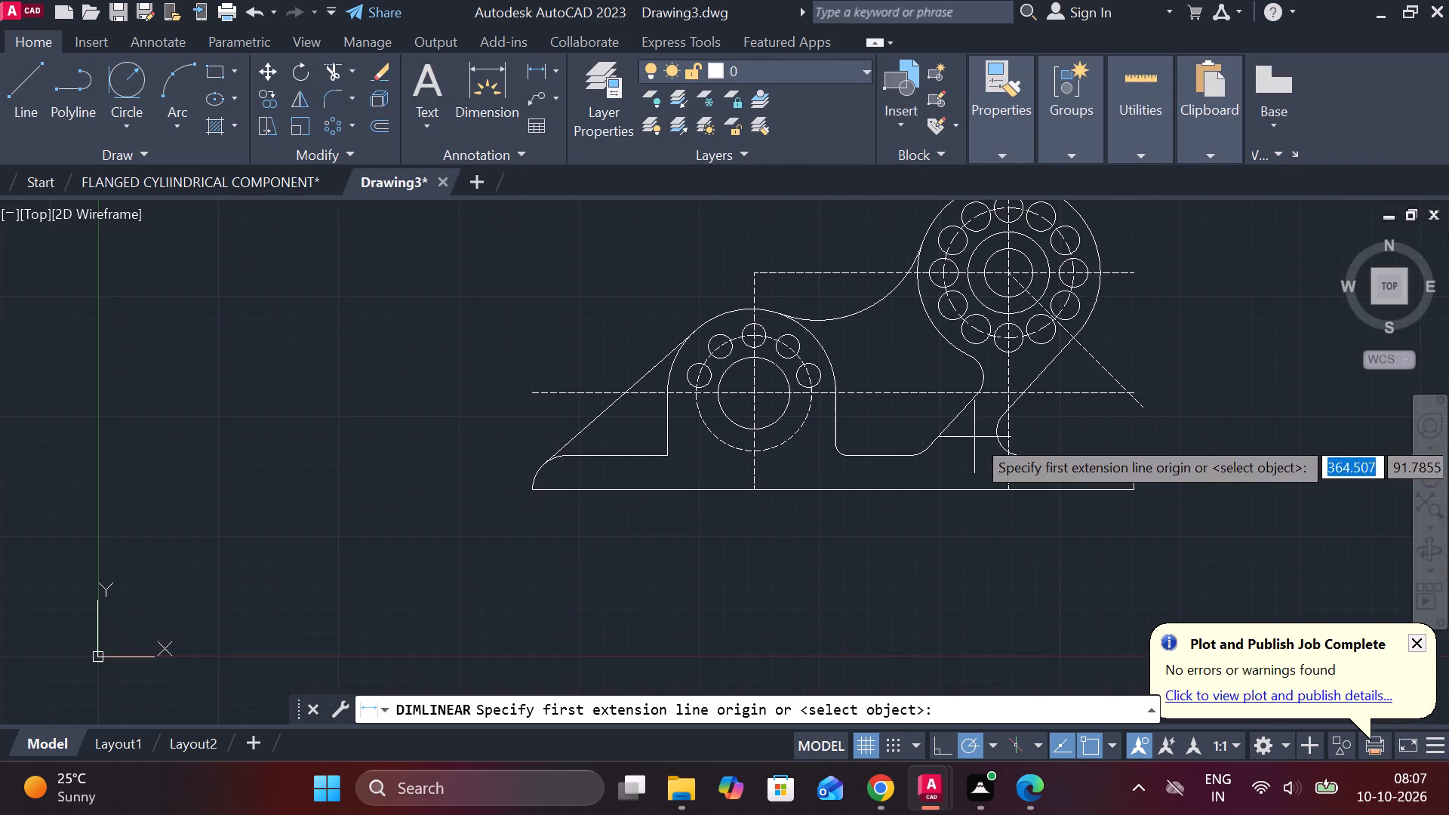
middle_click_drag(987, 465, 616, 474)
middle_click_drag(514, 634, 565, 503)
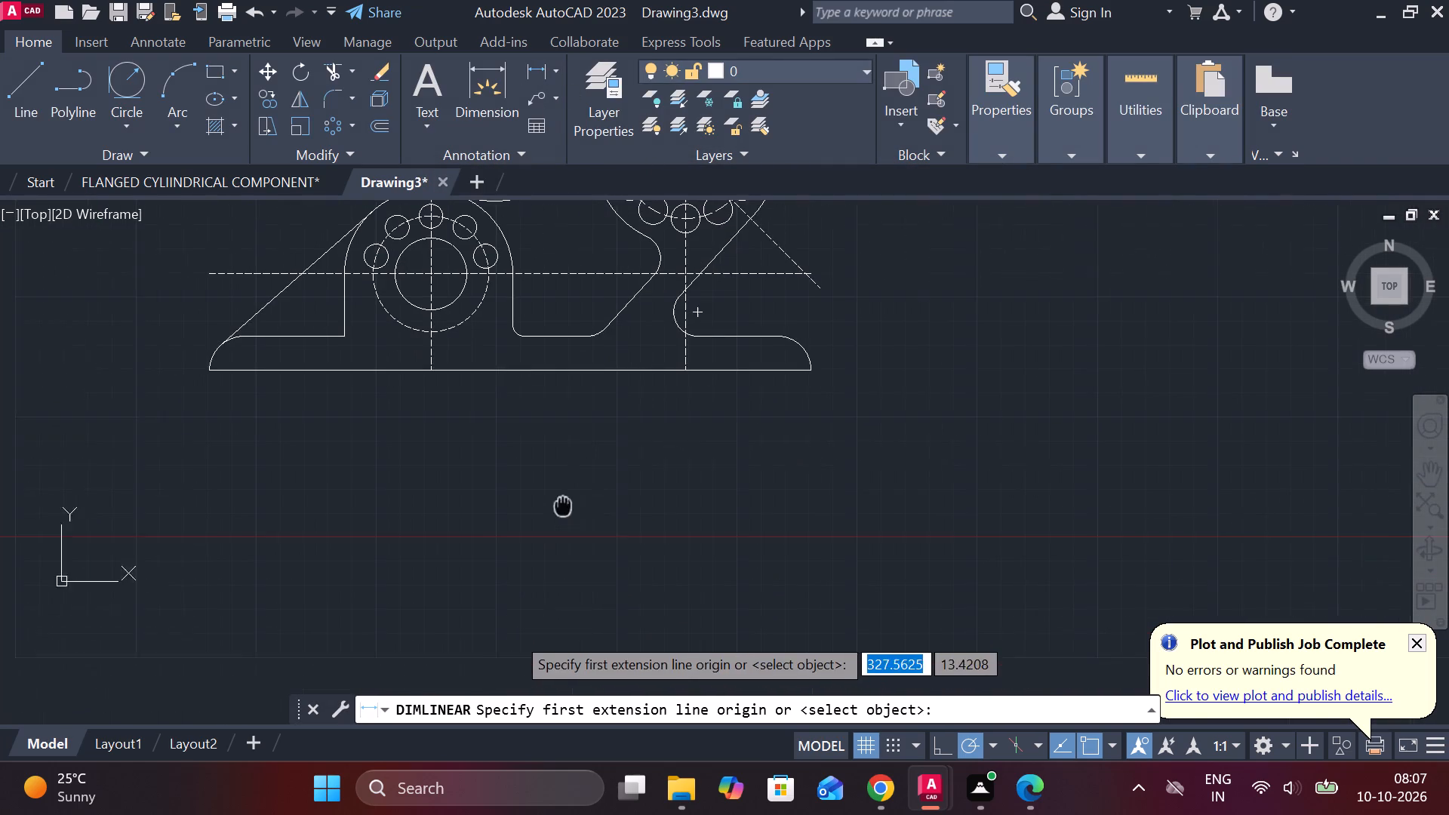
left_click(436, 374)
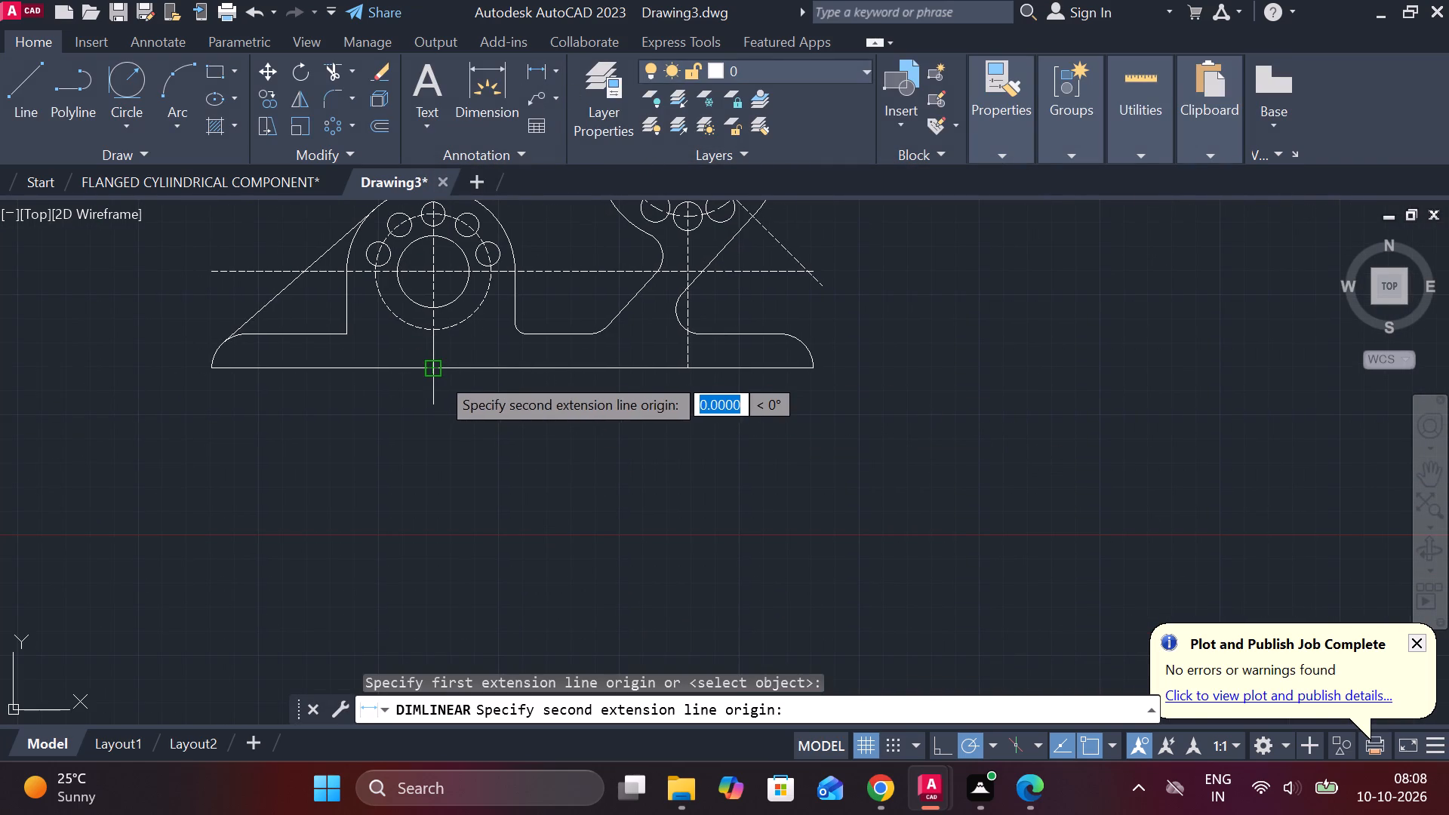
left_click(695, 374)
left_click(695, 414)
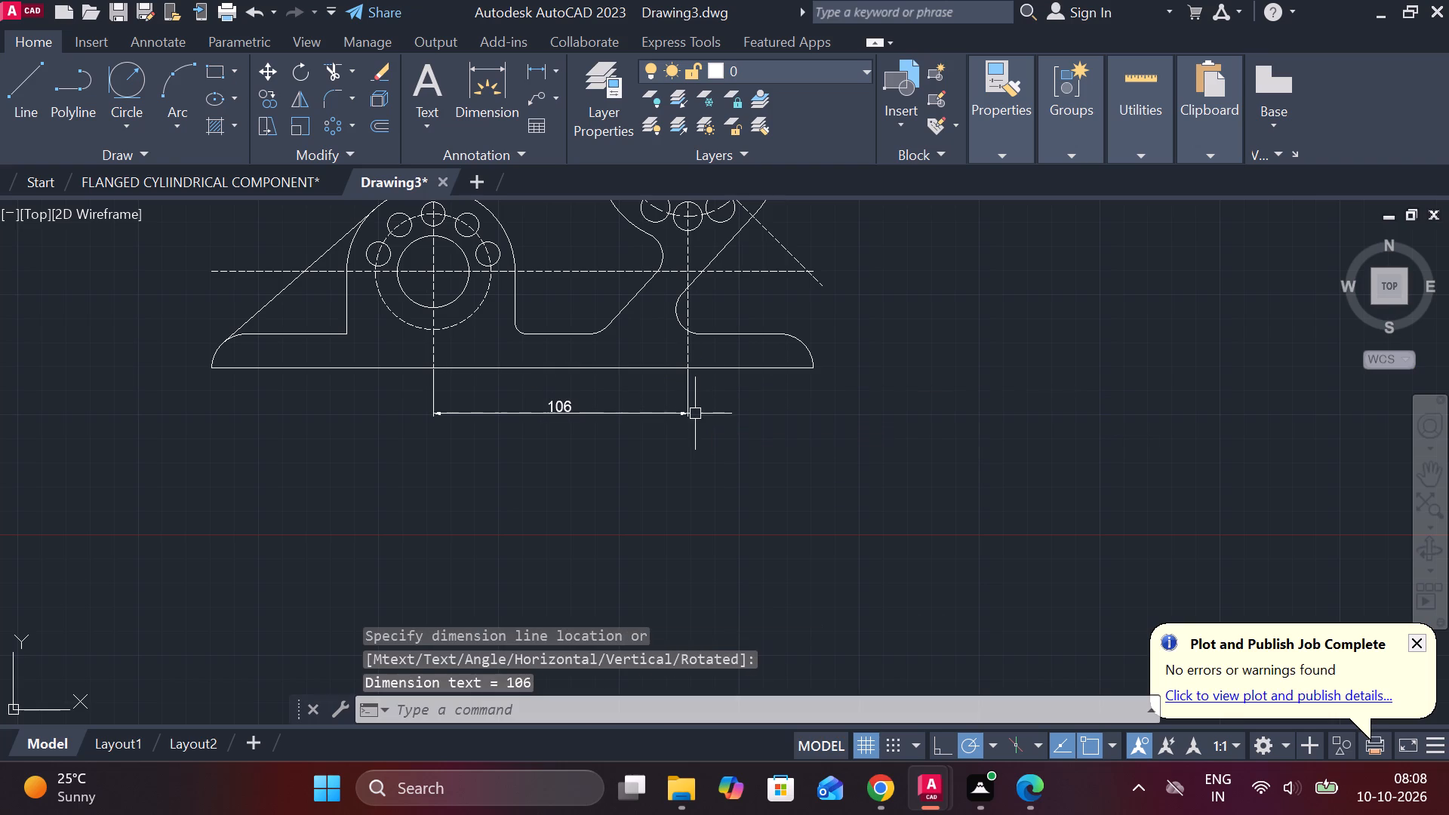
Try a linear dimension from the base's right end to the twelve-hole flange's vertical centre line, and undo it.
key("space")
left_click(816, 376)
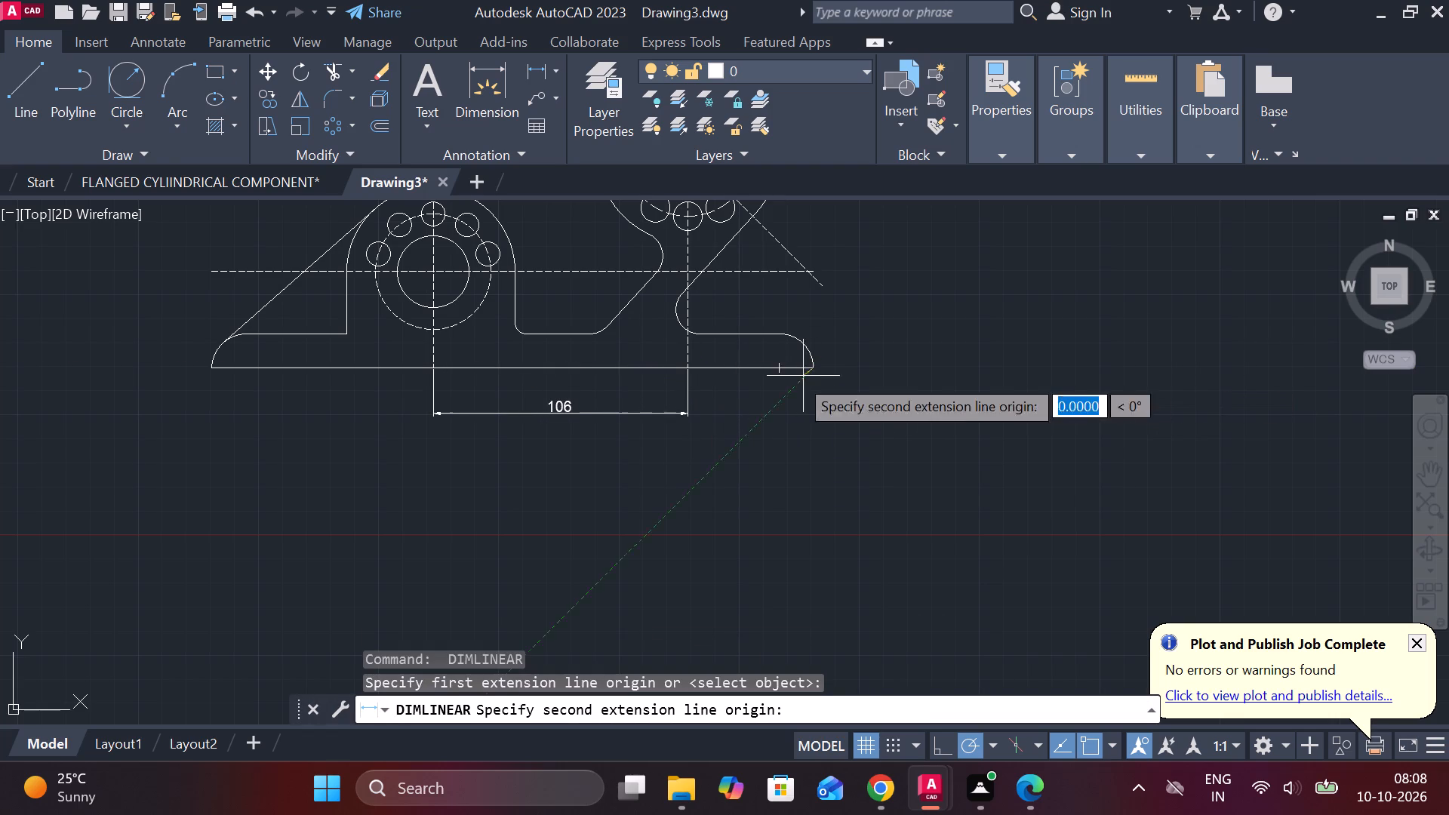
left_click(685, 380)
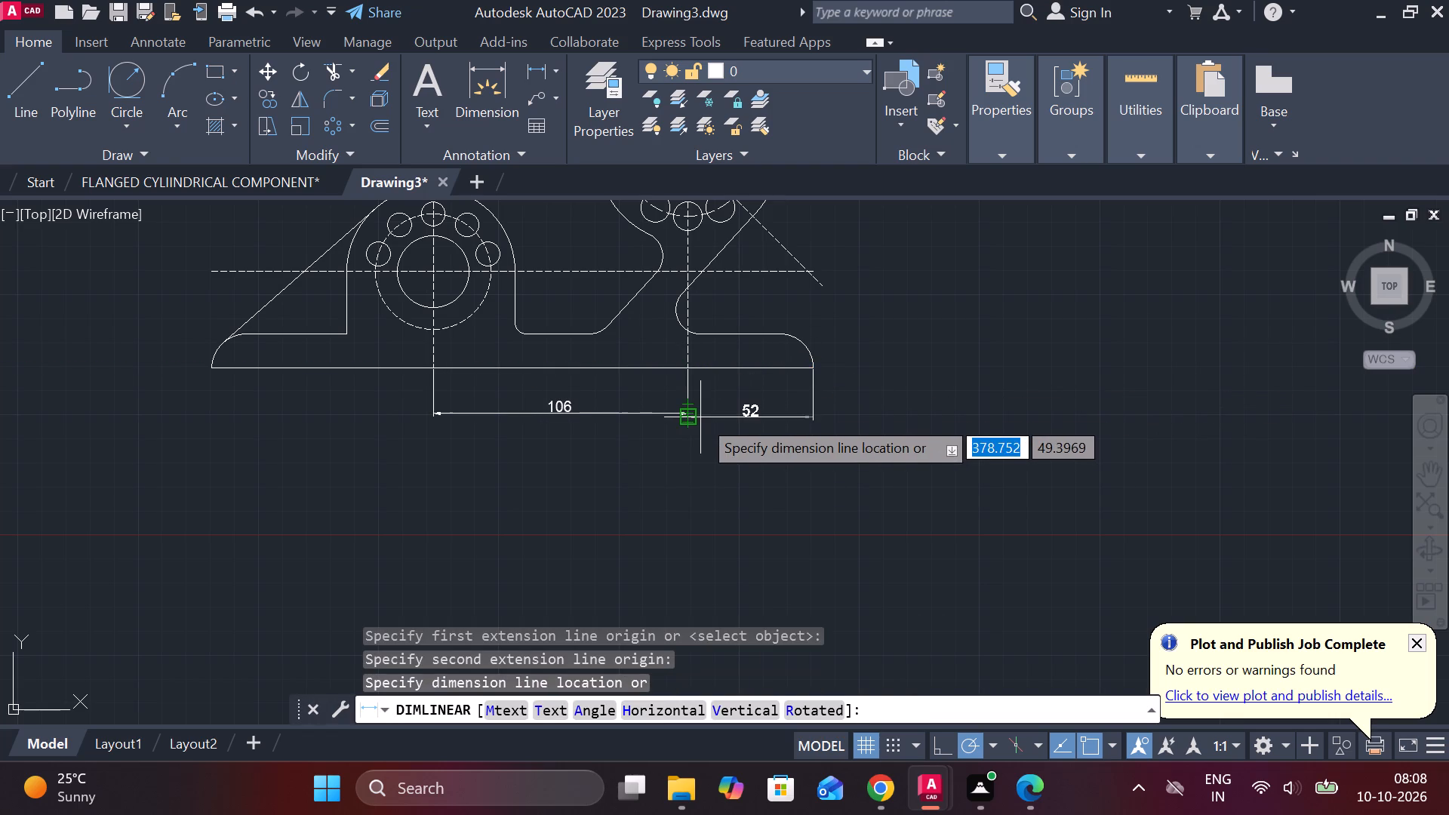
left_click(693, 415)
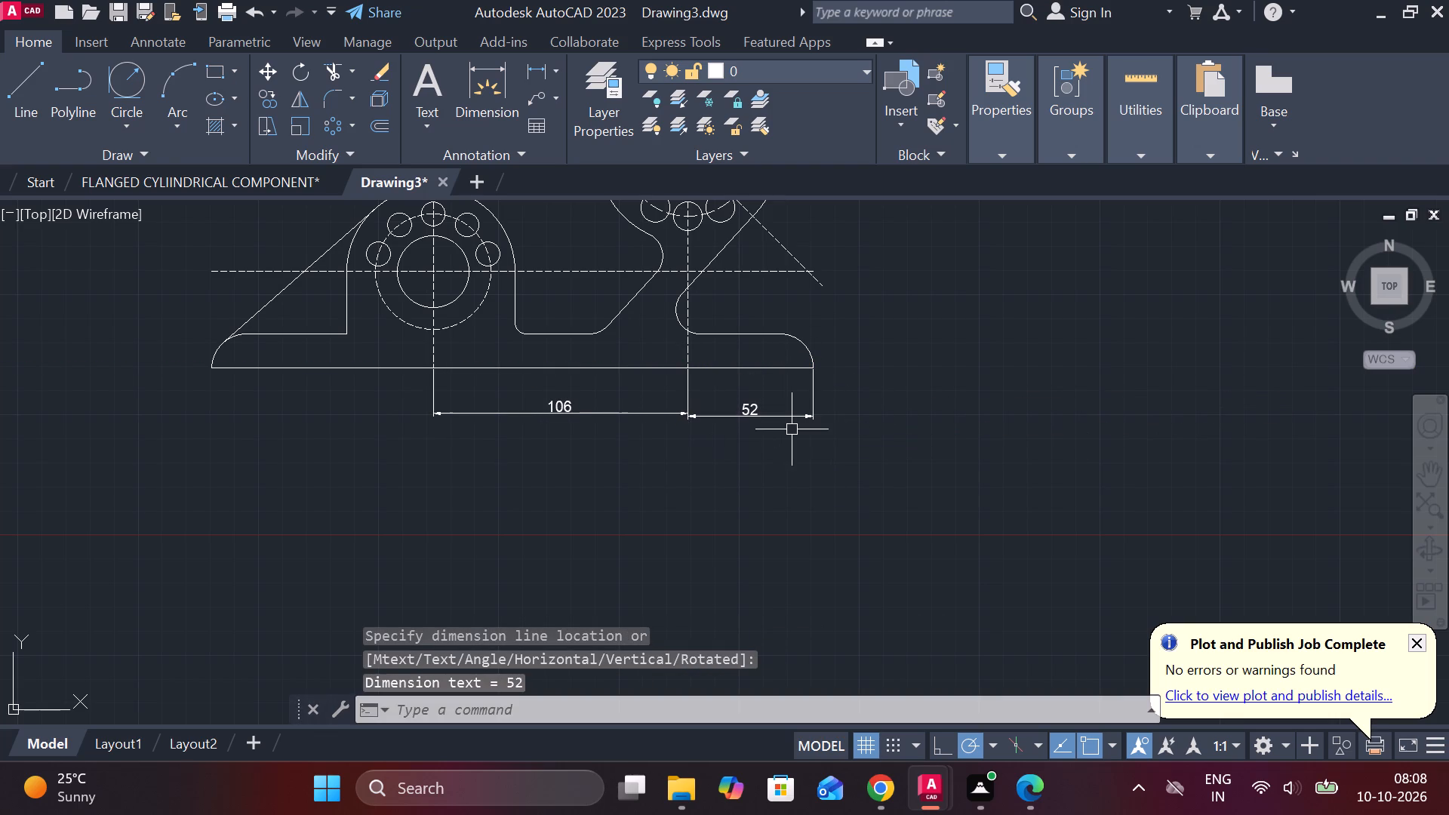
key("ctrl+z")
Dimension the base's right end to the twelve-hole flange's vertical centre line, in line with the centre-to-centre dimension.
scroll(767, 376, "up", 1)
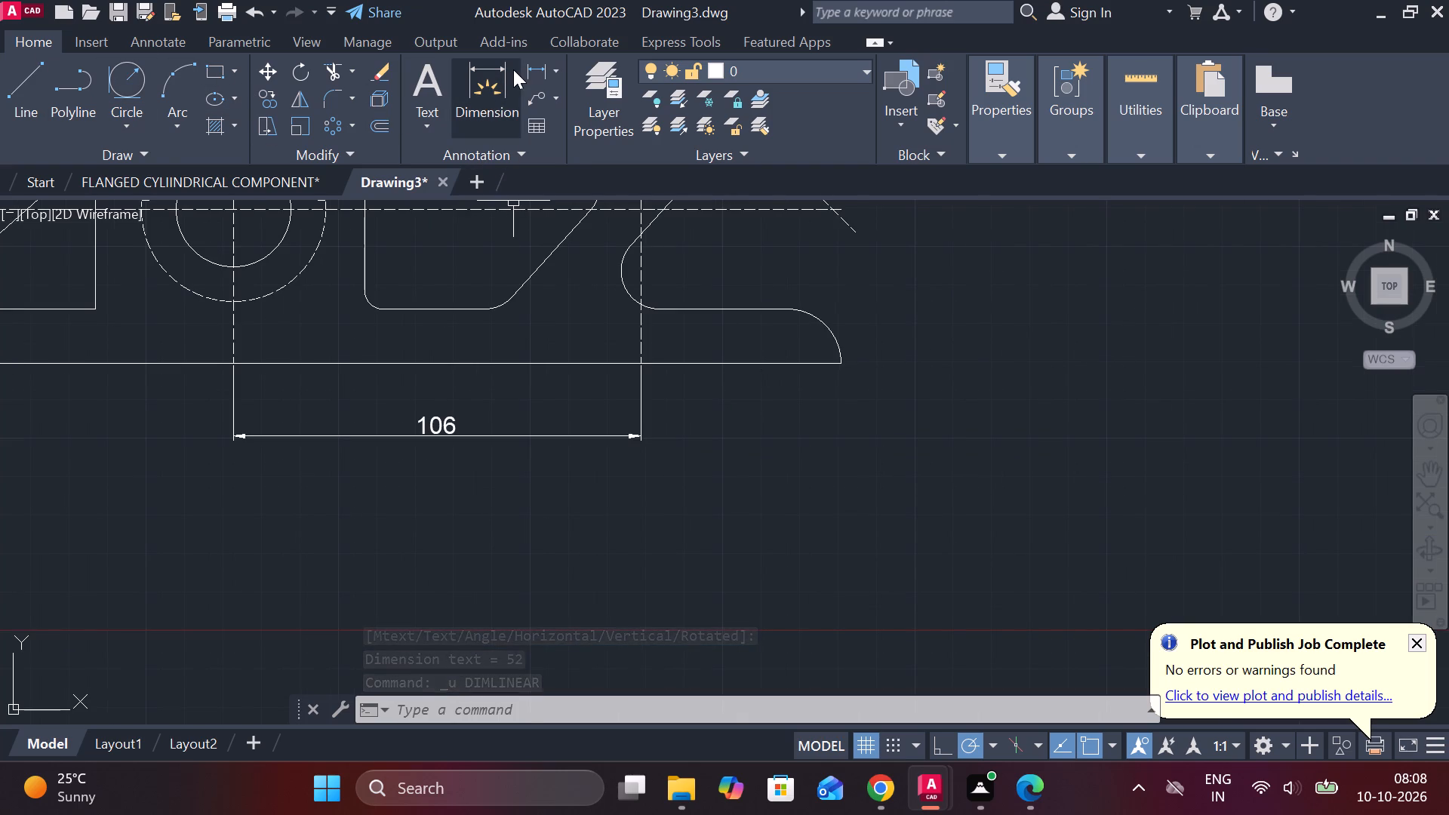
left_click(533, 73)
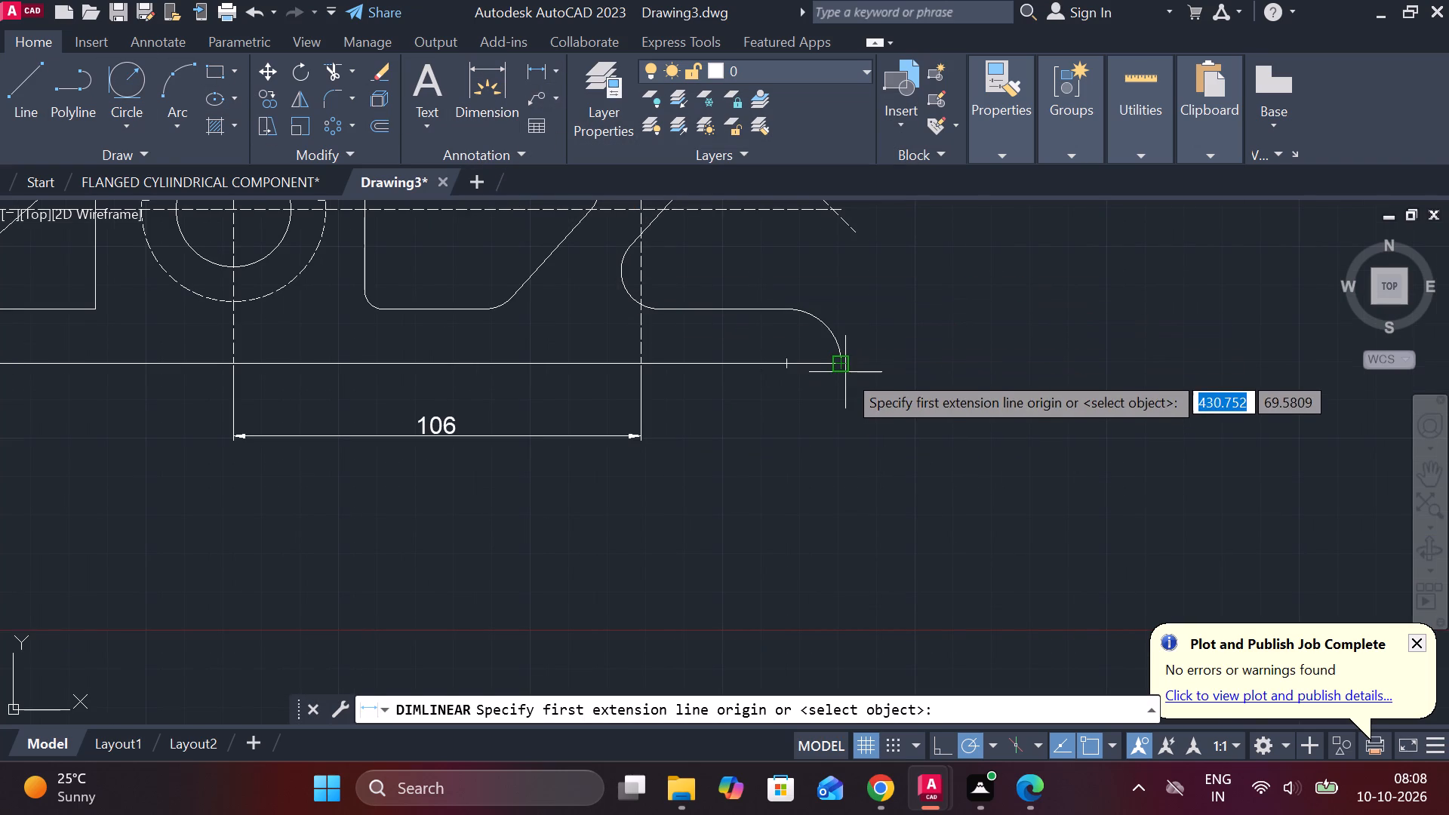
left_click(841, 365)
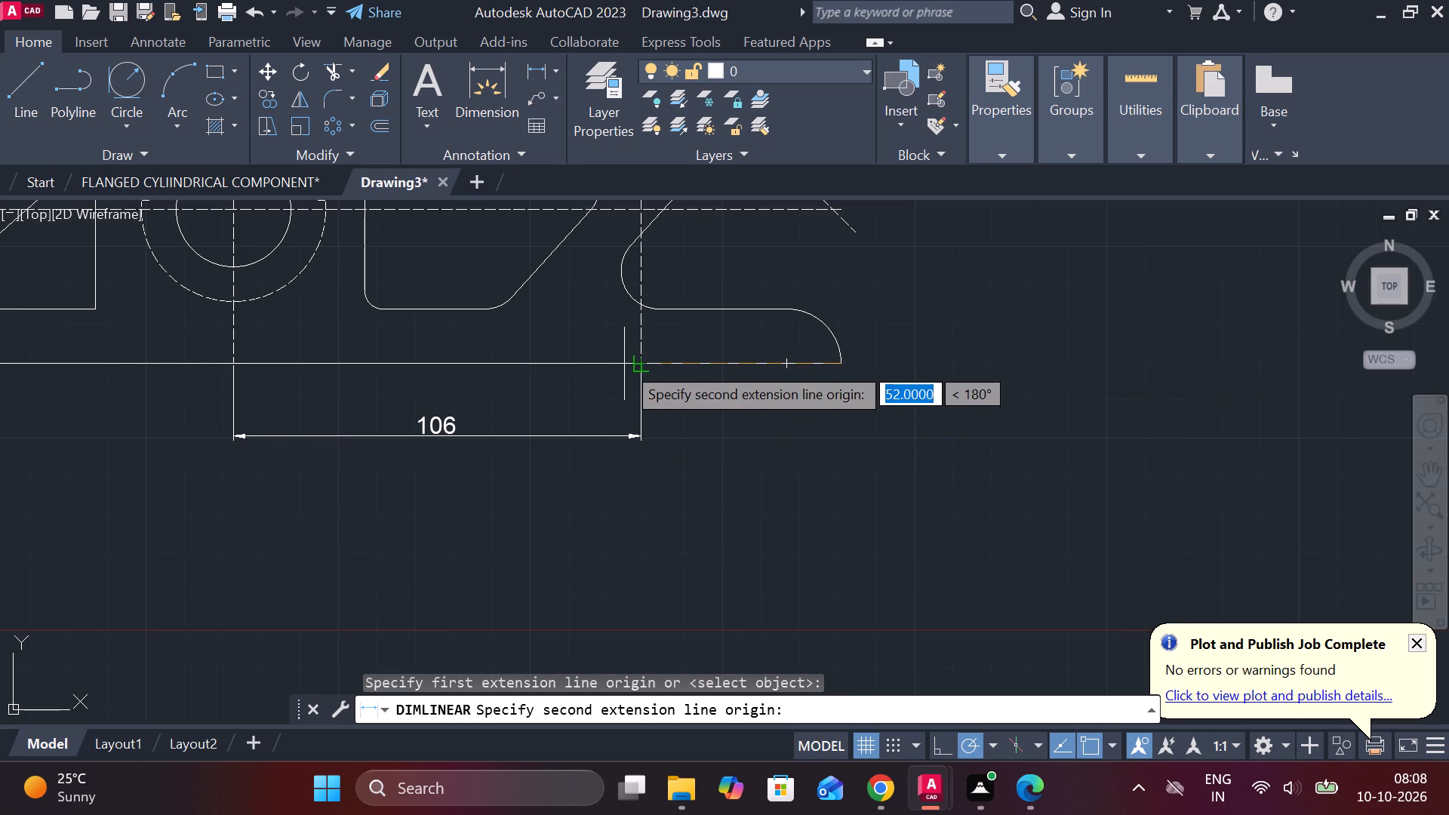
left_click(637, 364)
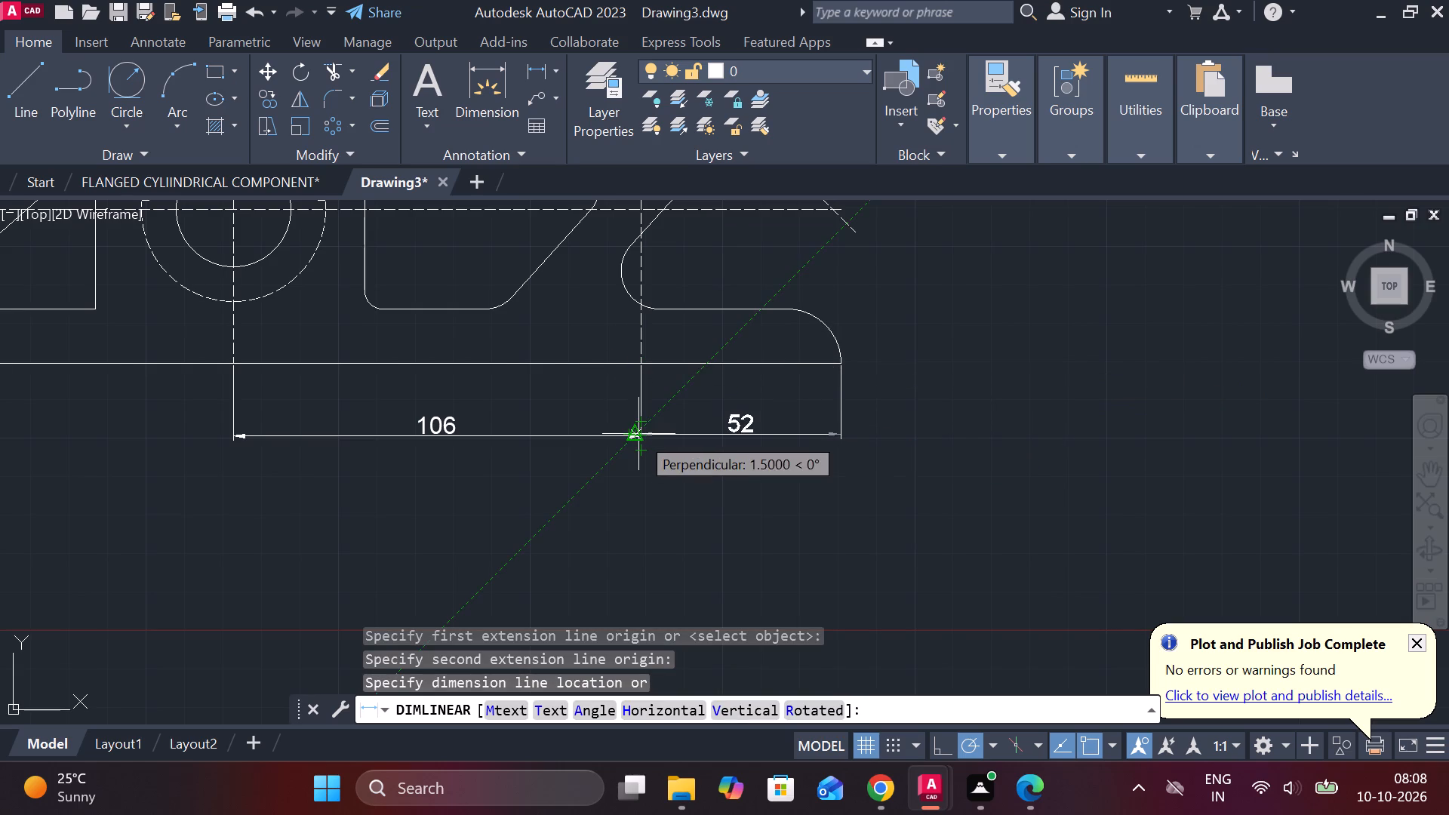
left_click(640, 434)
Add a linear dimension for the base's overall length, placed beneath the two existing horizontal dimensions.
scroll(781, 377, "down", 2)
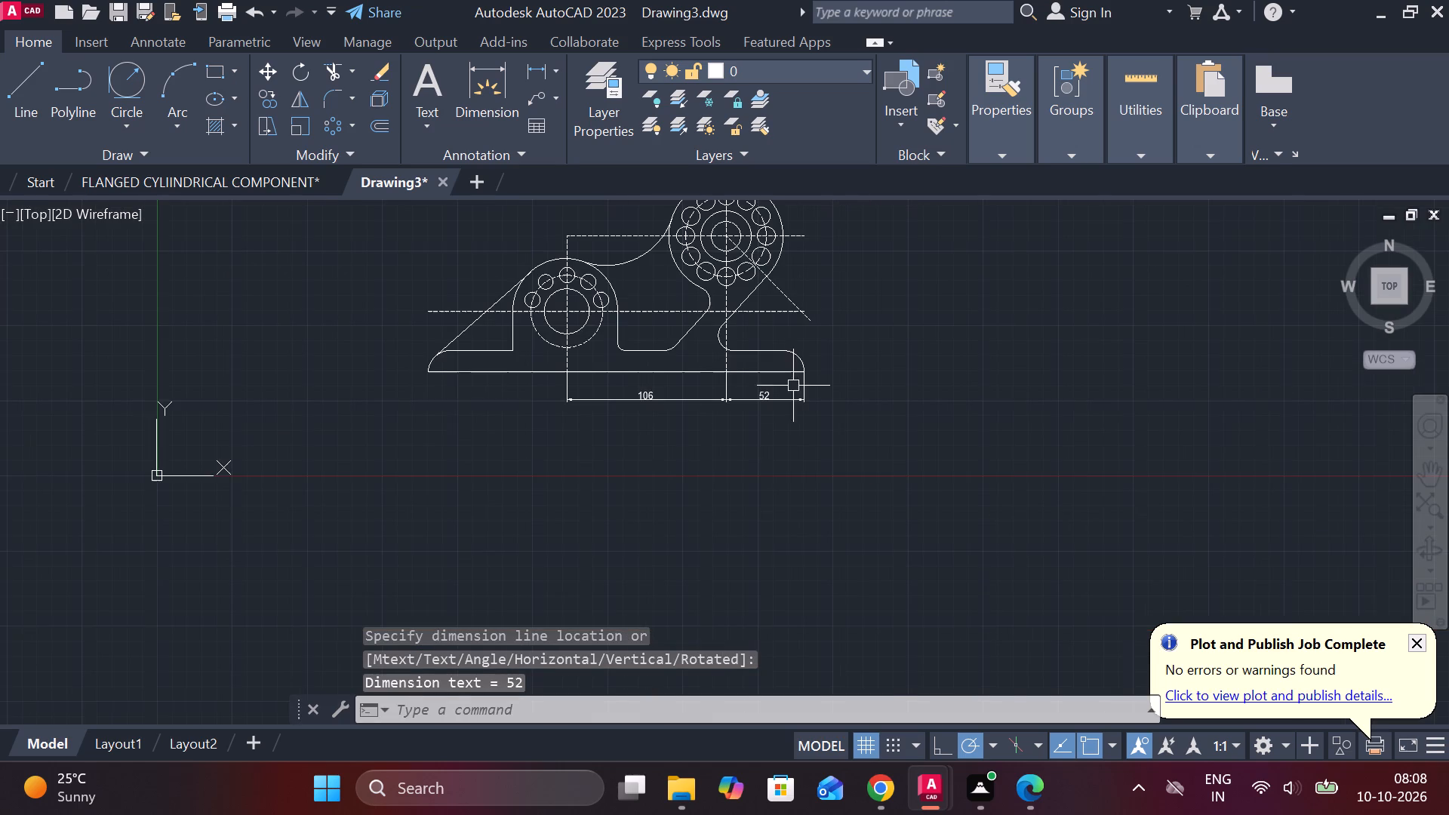
middle_click_drag(459, 407, 509, 438)
key("space")
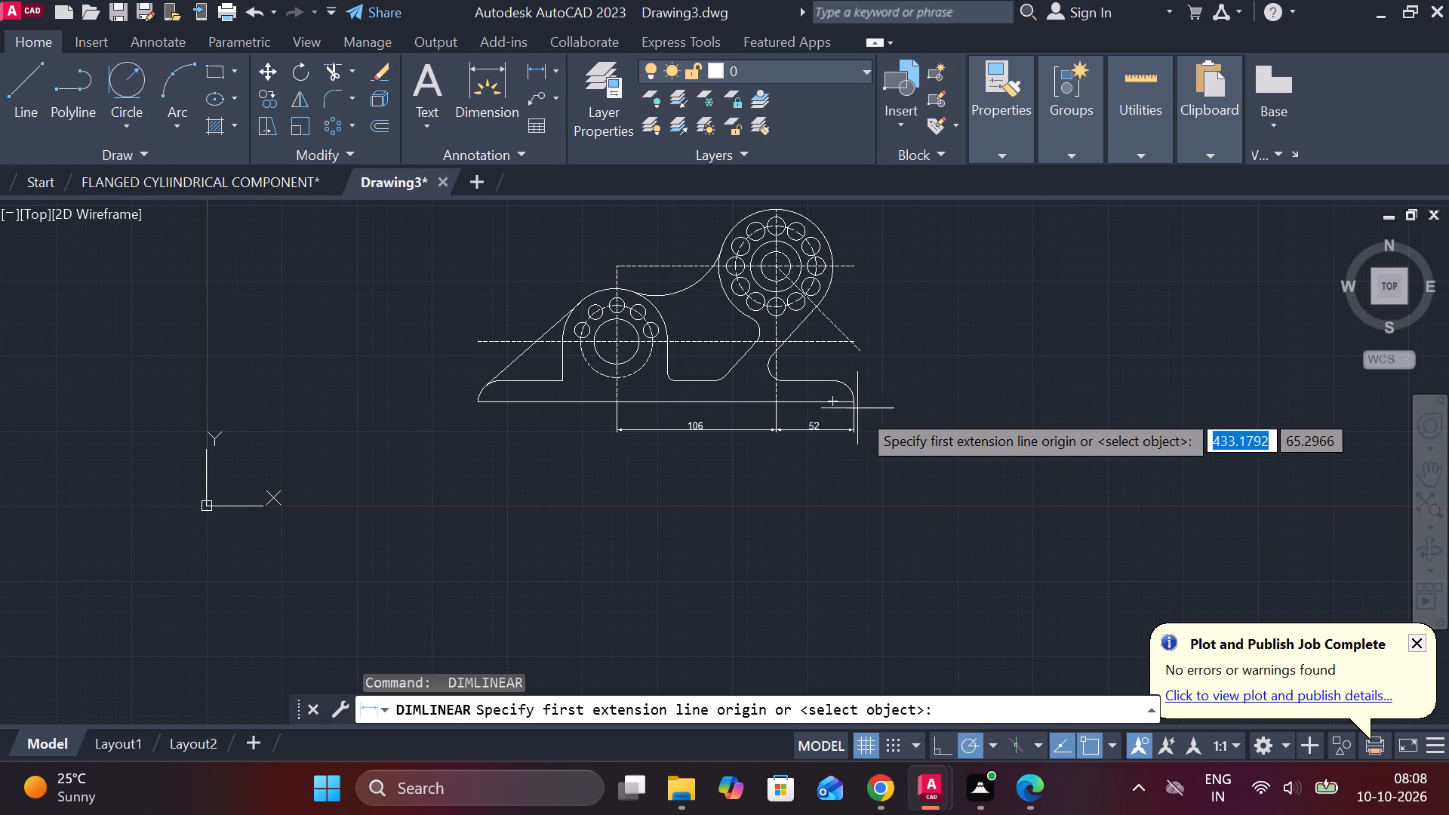
scroll(871, 421, "up", 1)
left_click(846, 393)
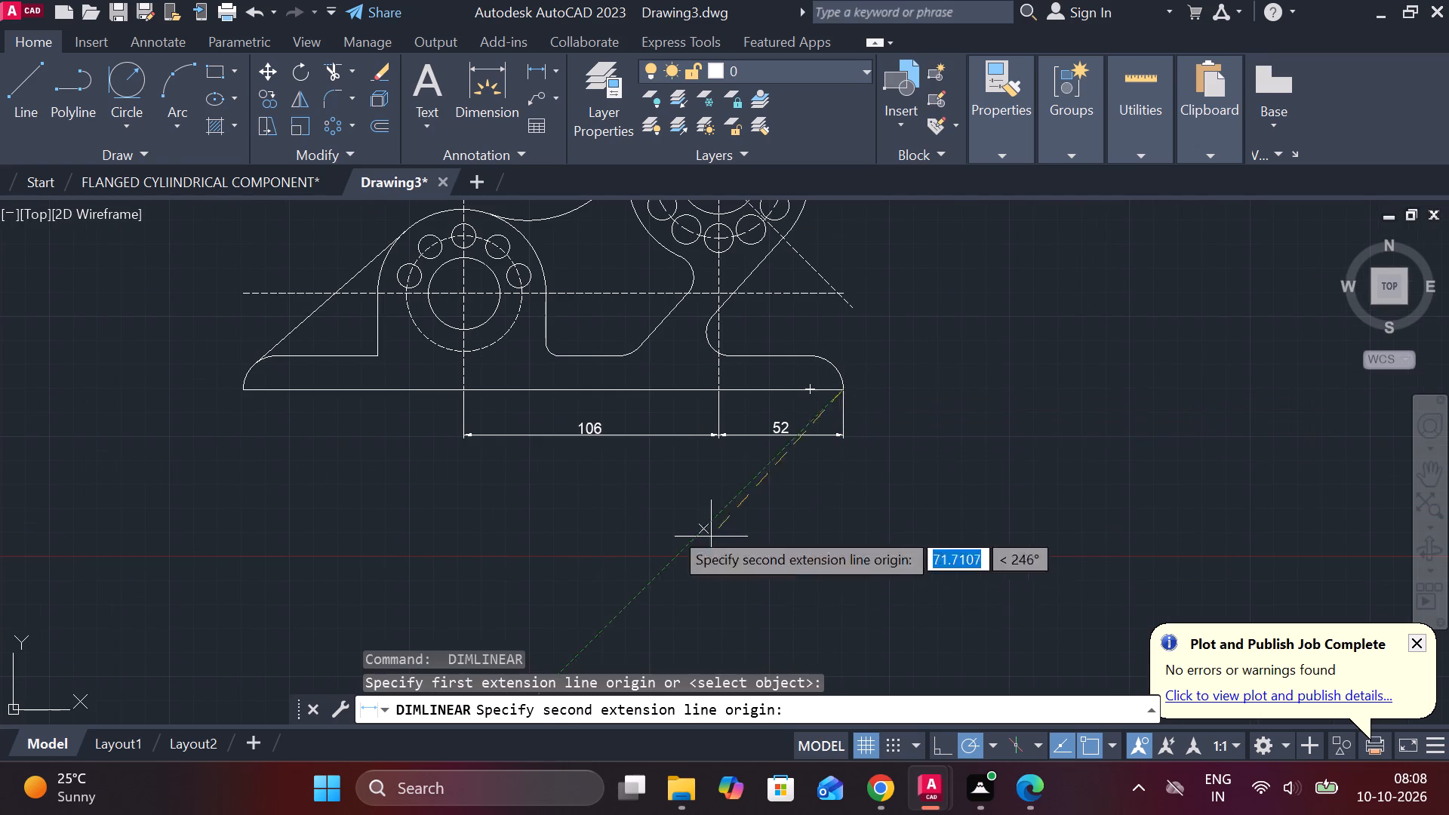
left_click(255, 392)
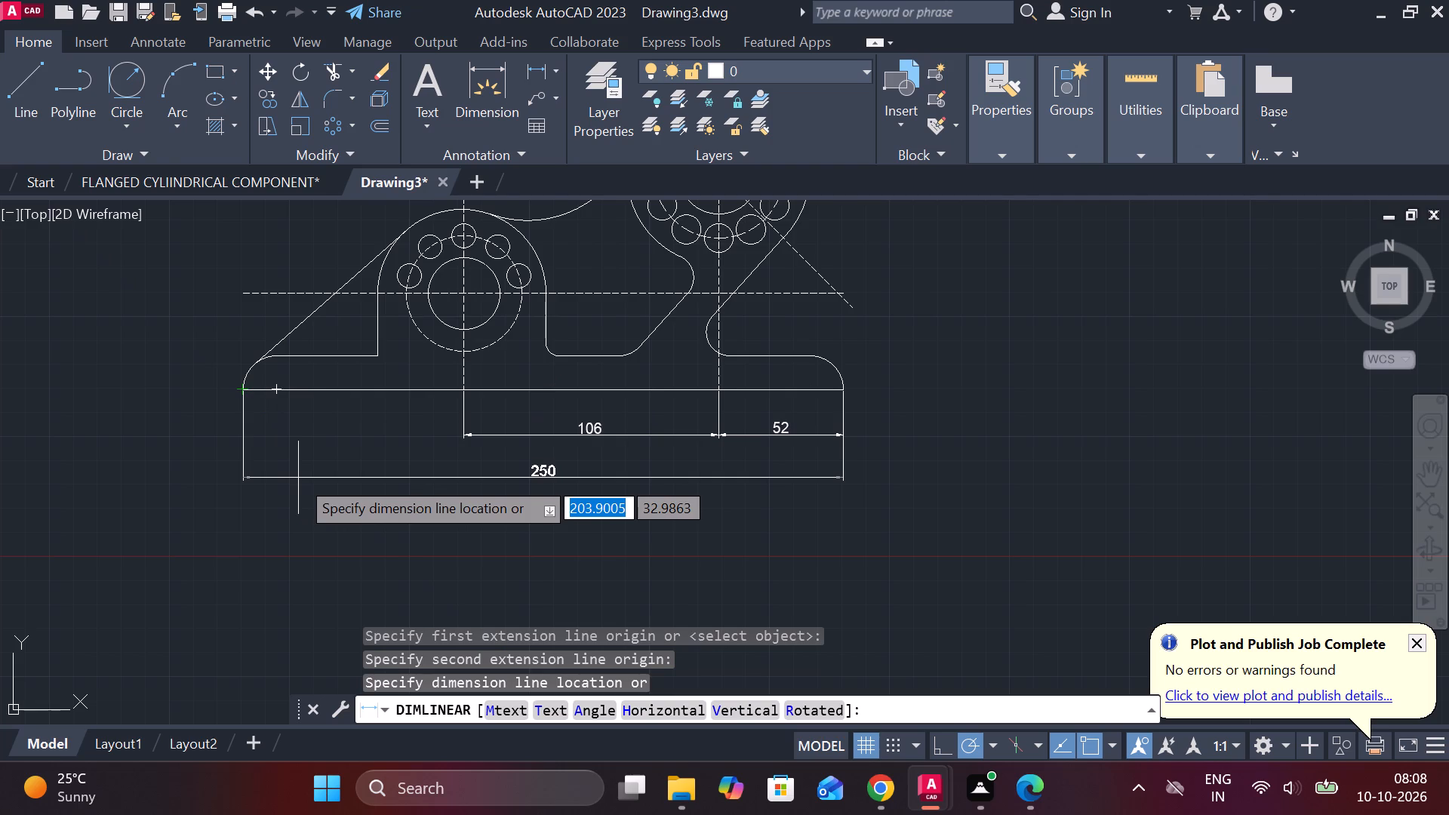
left_click(298, 490)
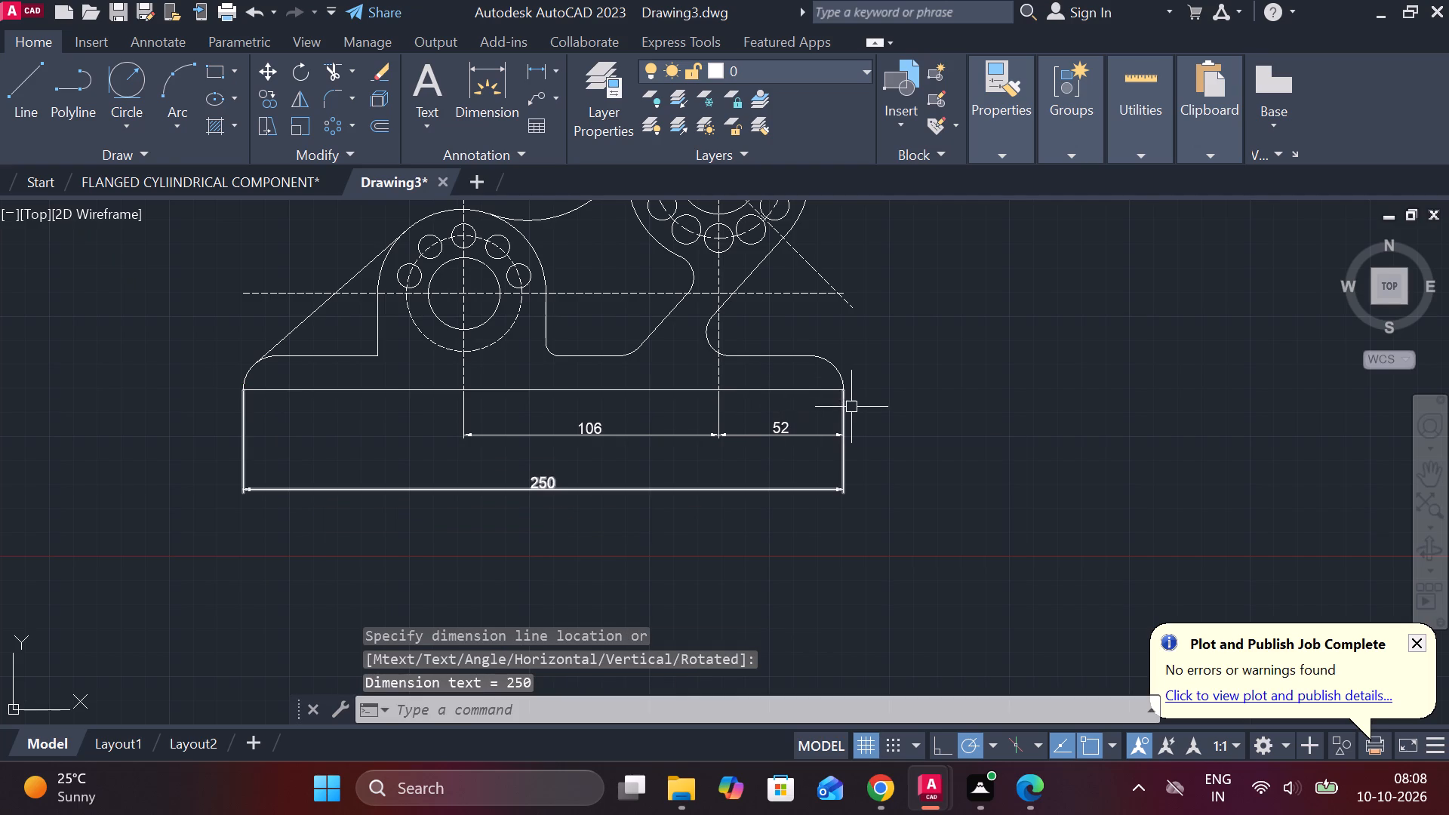
Dimension the vertical distance from the twelve-hole flange's horizontal centre line to the base's bottom edge, placed beyond the right end.
middle_click_drag(856, 407, 715, 442)
key("space")
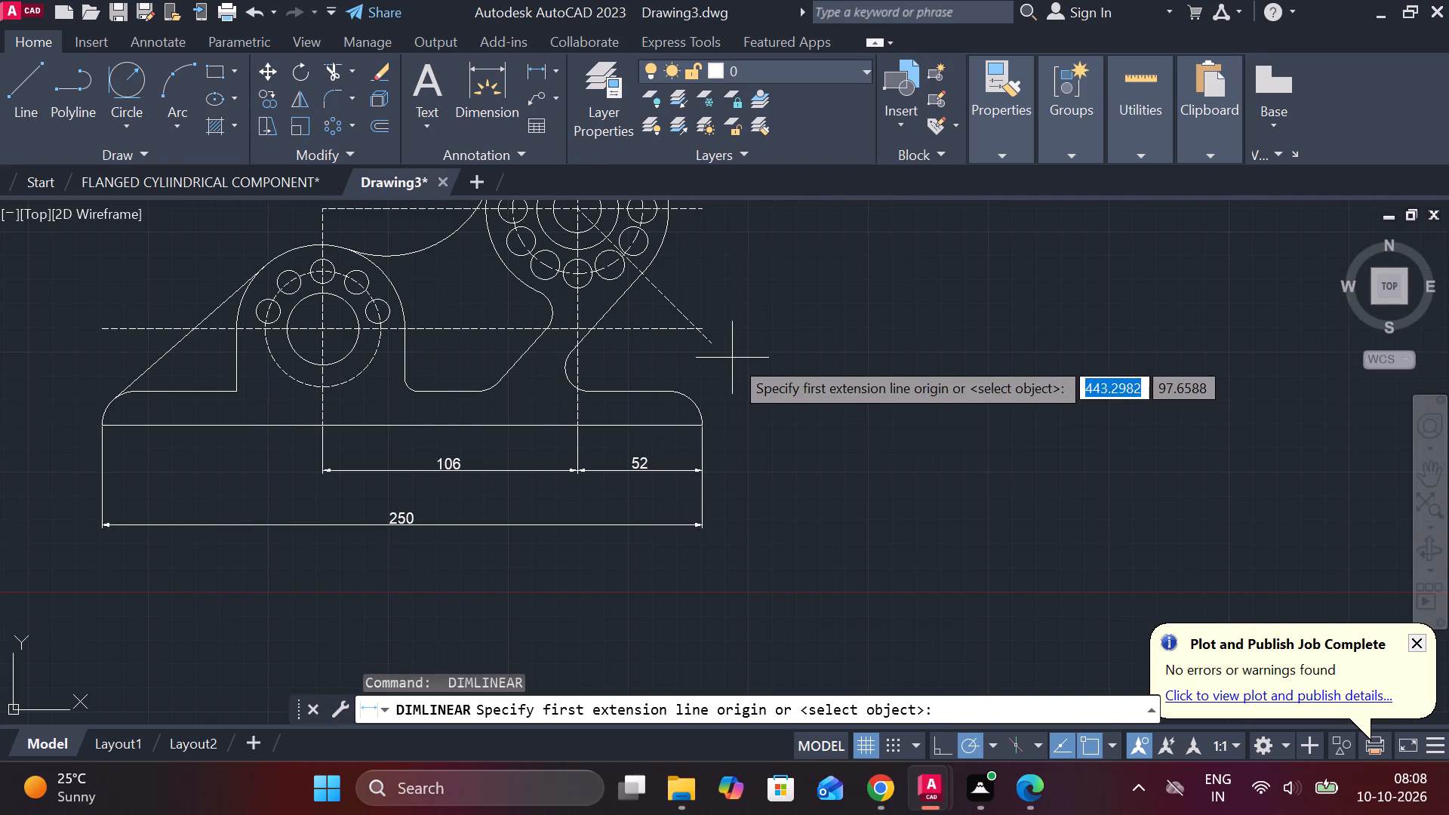
left_click(700, 220)
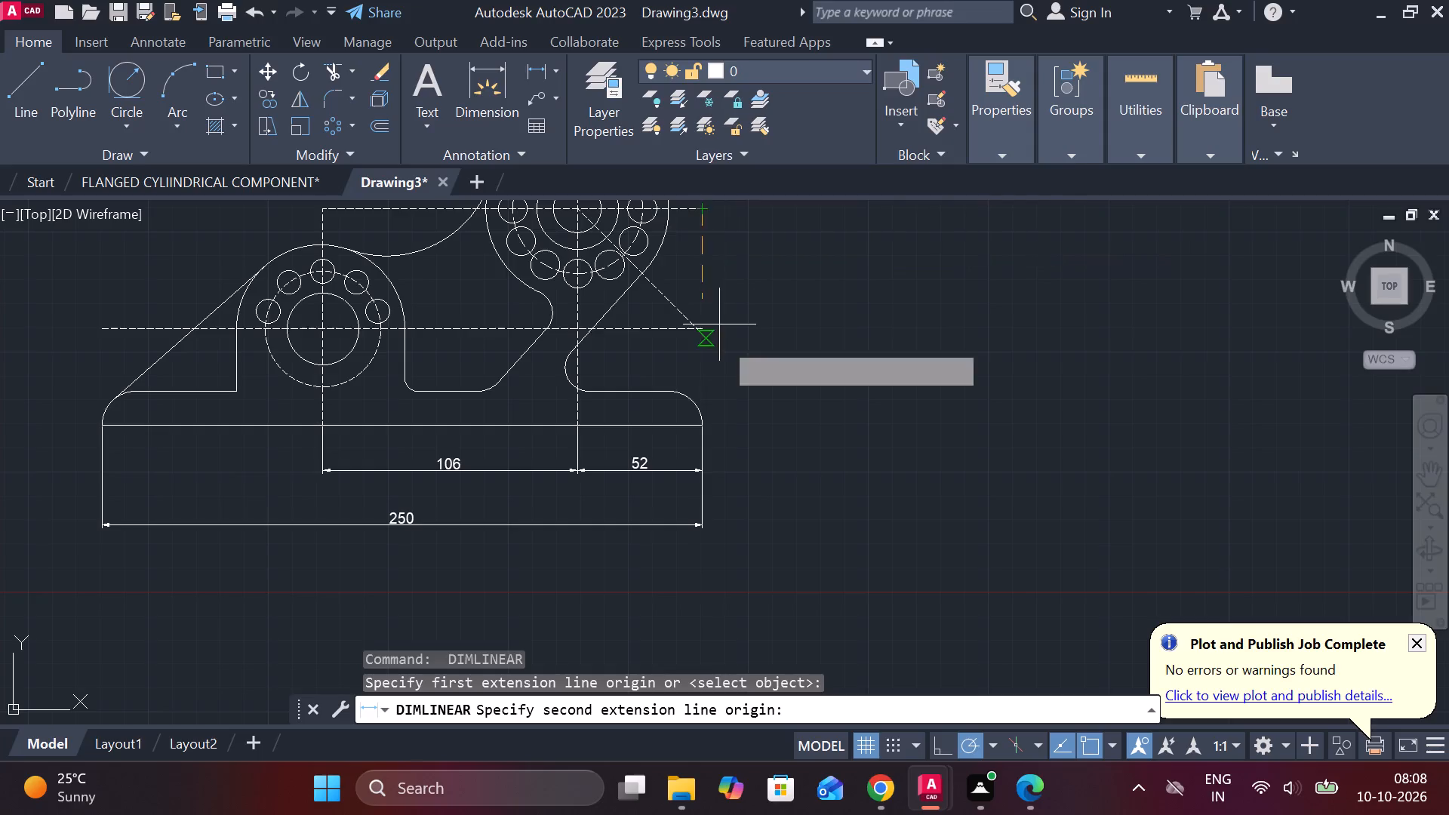
left_click(700, 437)
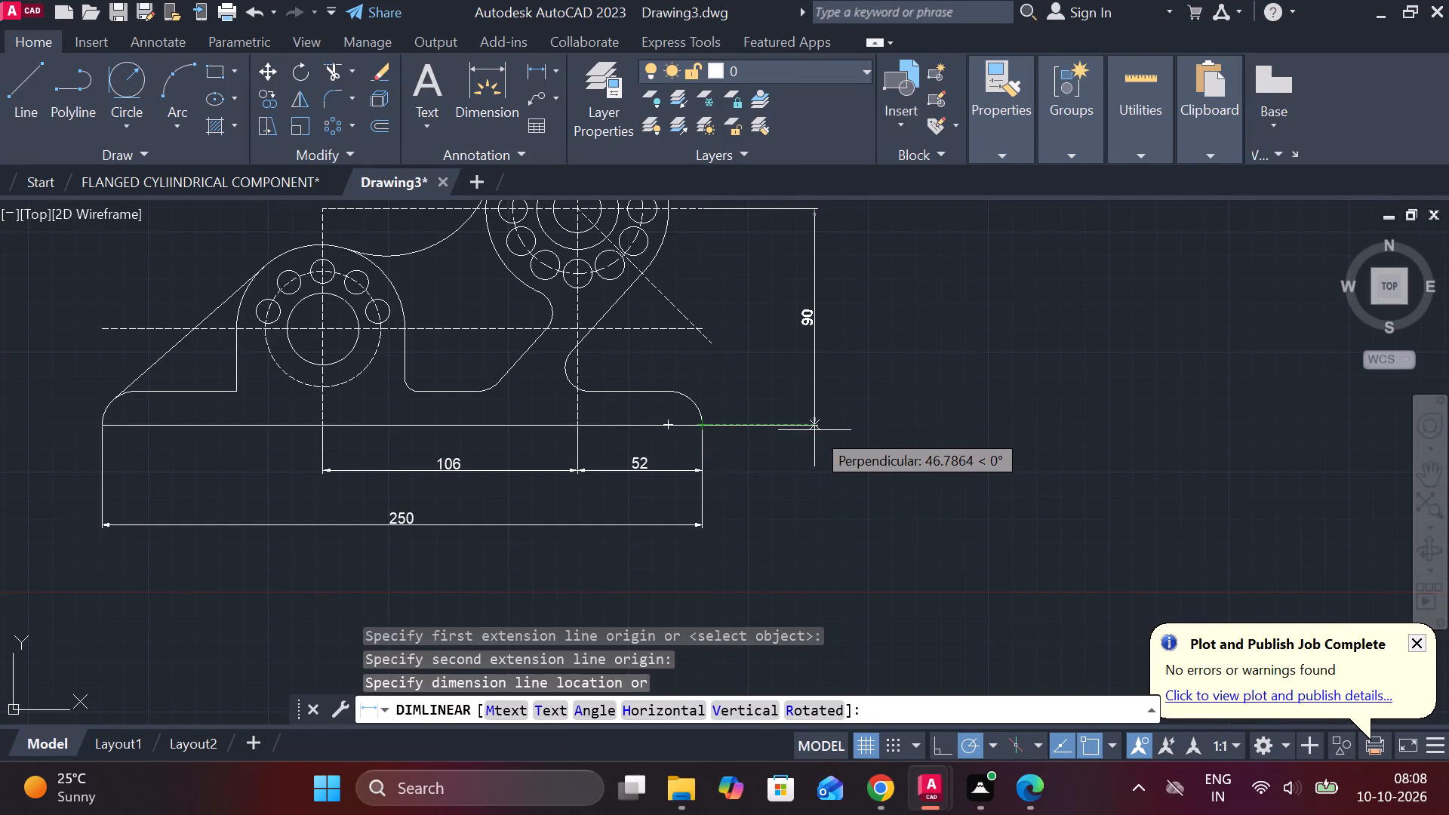
left_click(814, 430)
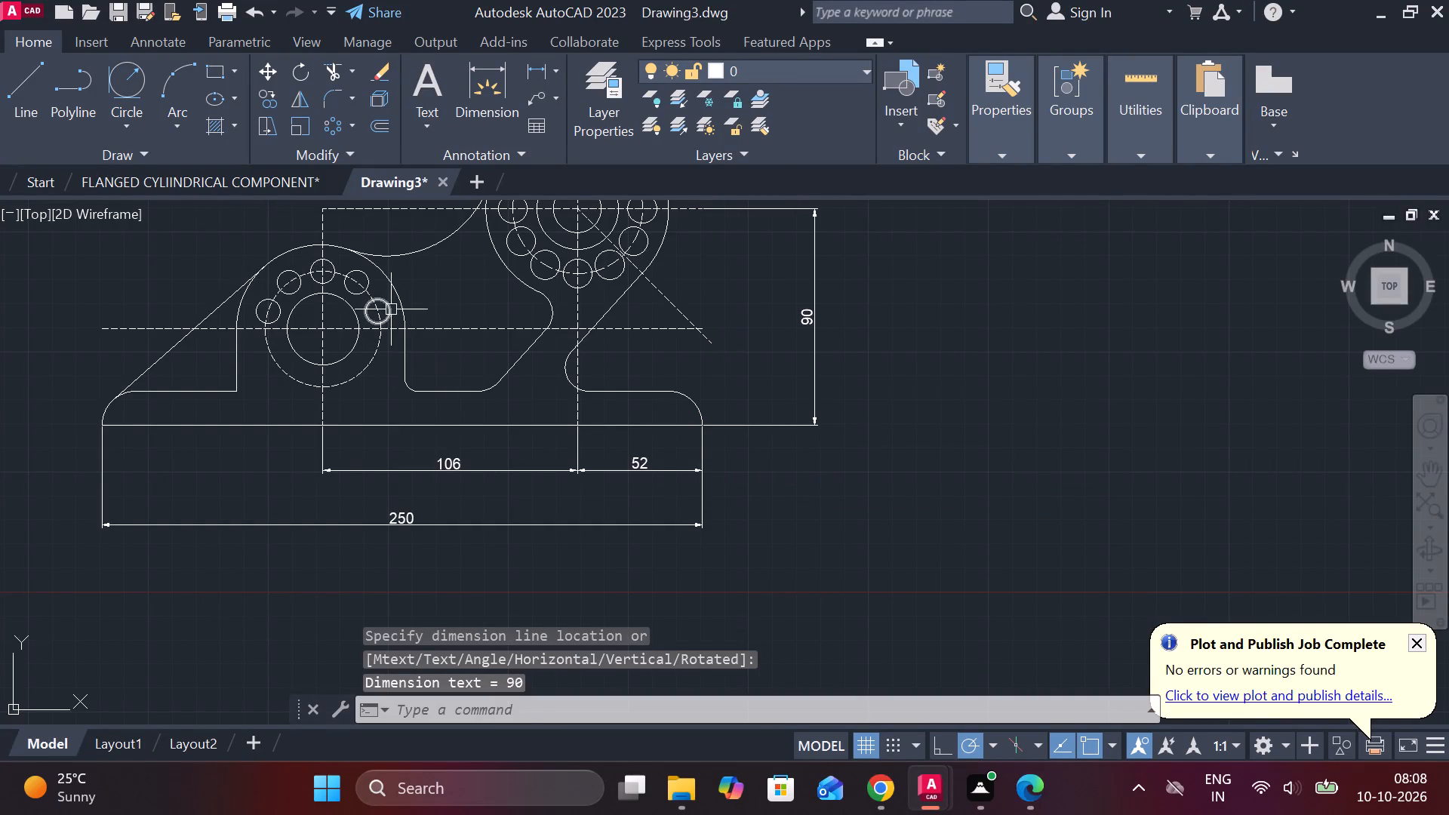
Add a vertical linear dimension between the horizontal centre lines of the twelve-hole and five-hole flanges, placed between the flanges.
key("space")
middle_click_drag(459, 286, 479, 412)
left_click(475, 331)
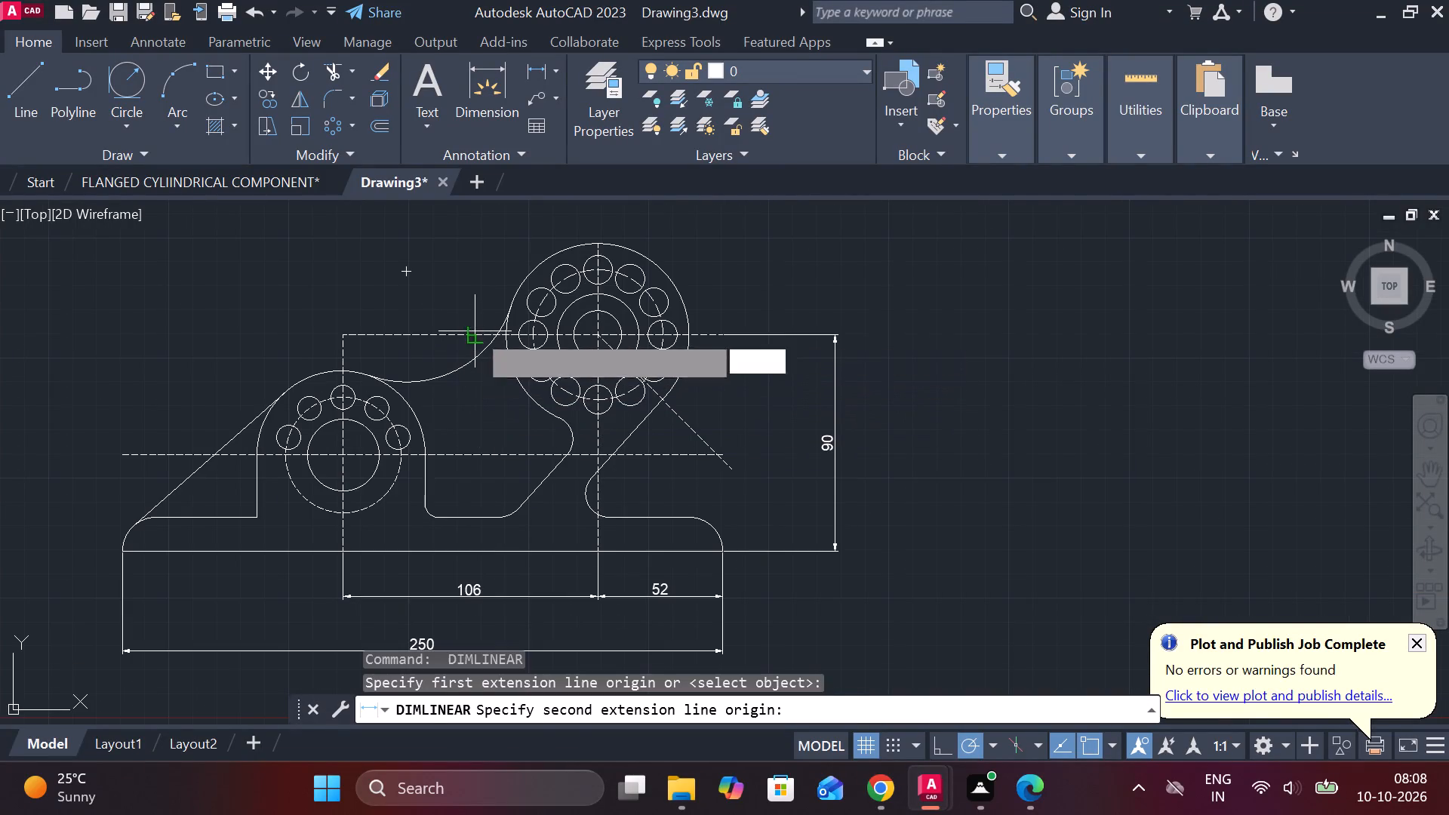
left_click(488, 453)
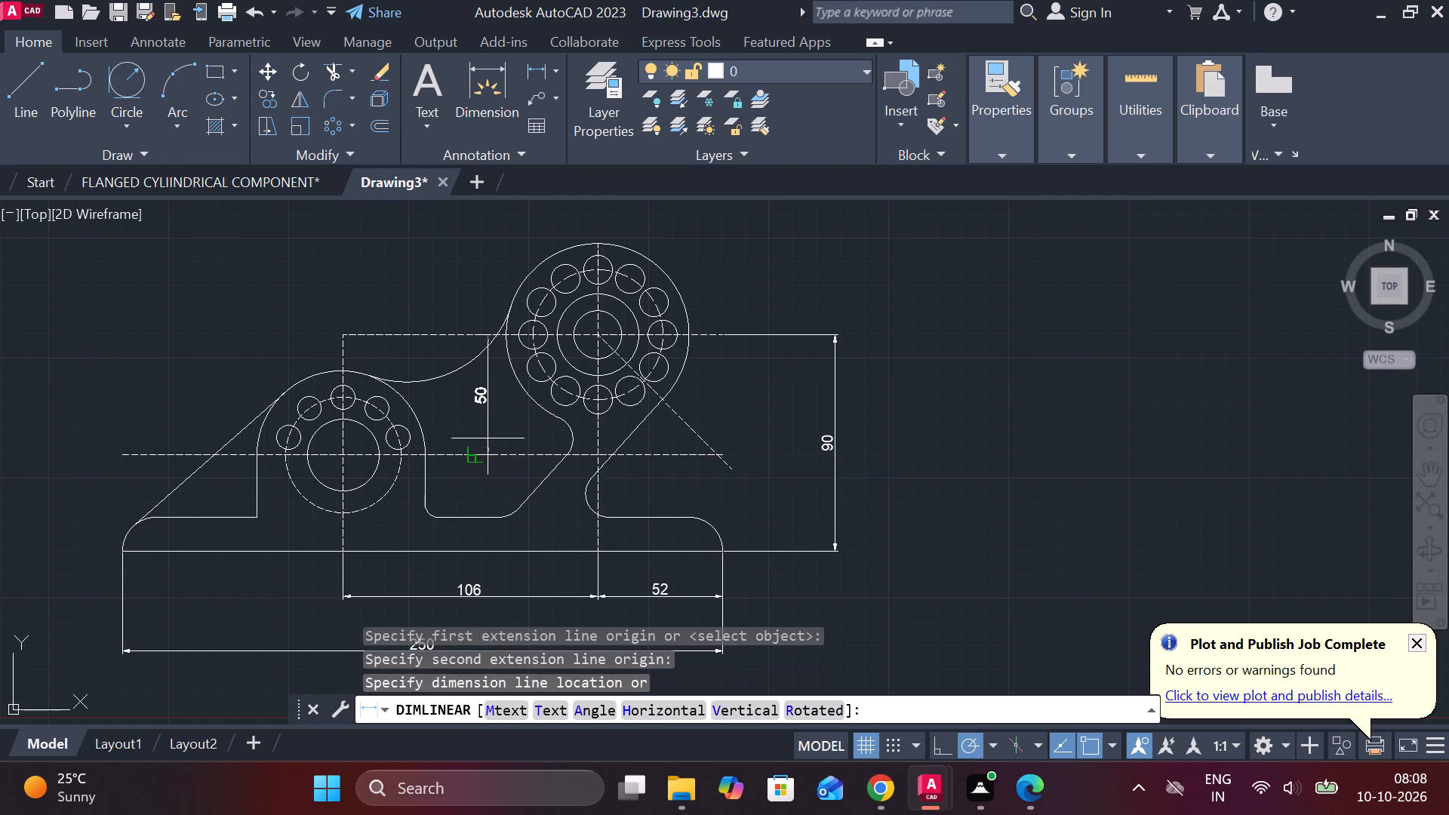
left_click(468, 435)
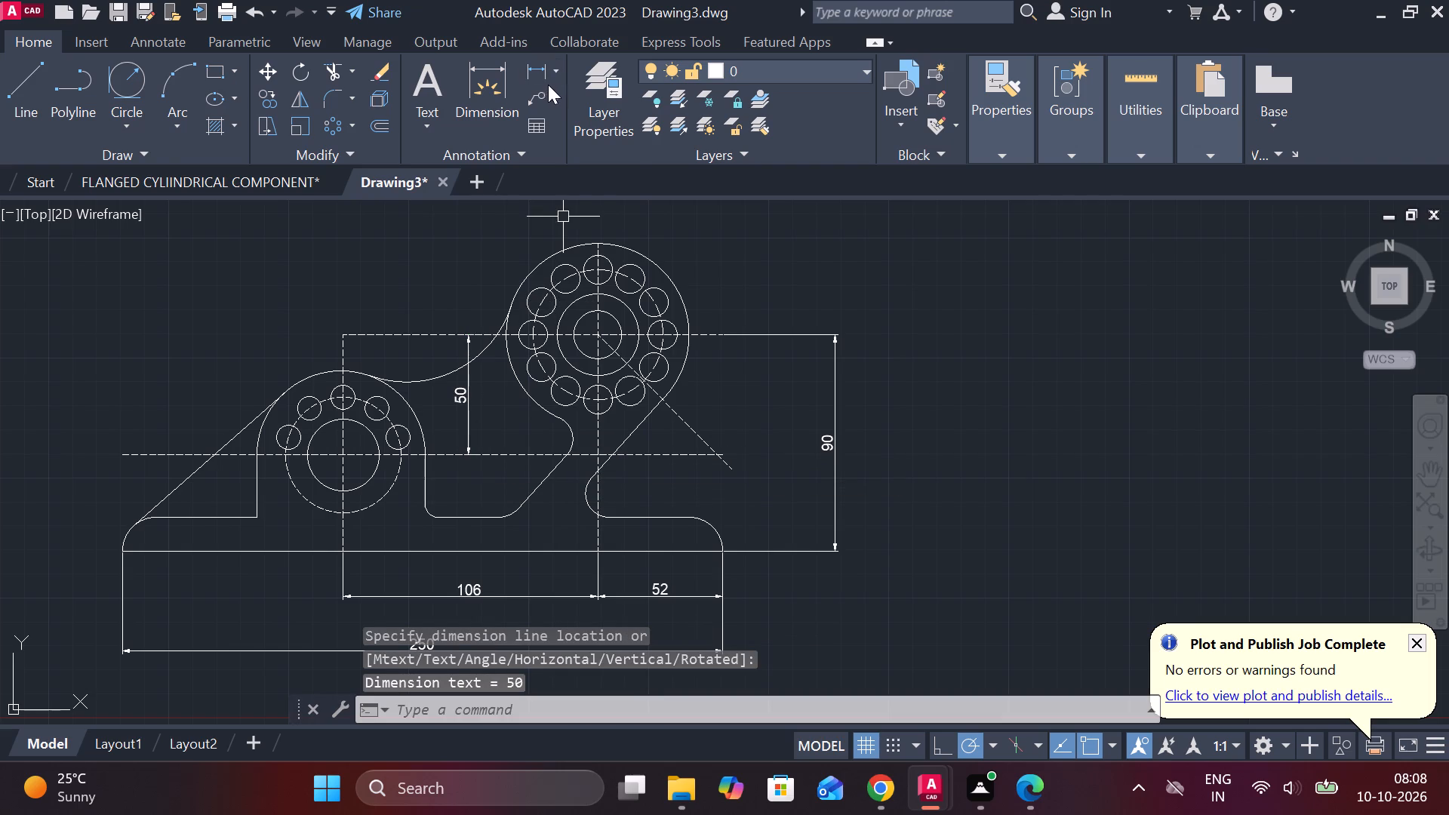
Add a radius dimension to the small fillet where the five-hole flange's right side meets the base's top edge.
left_click(555, 75)
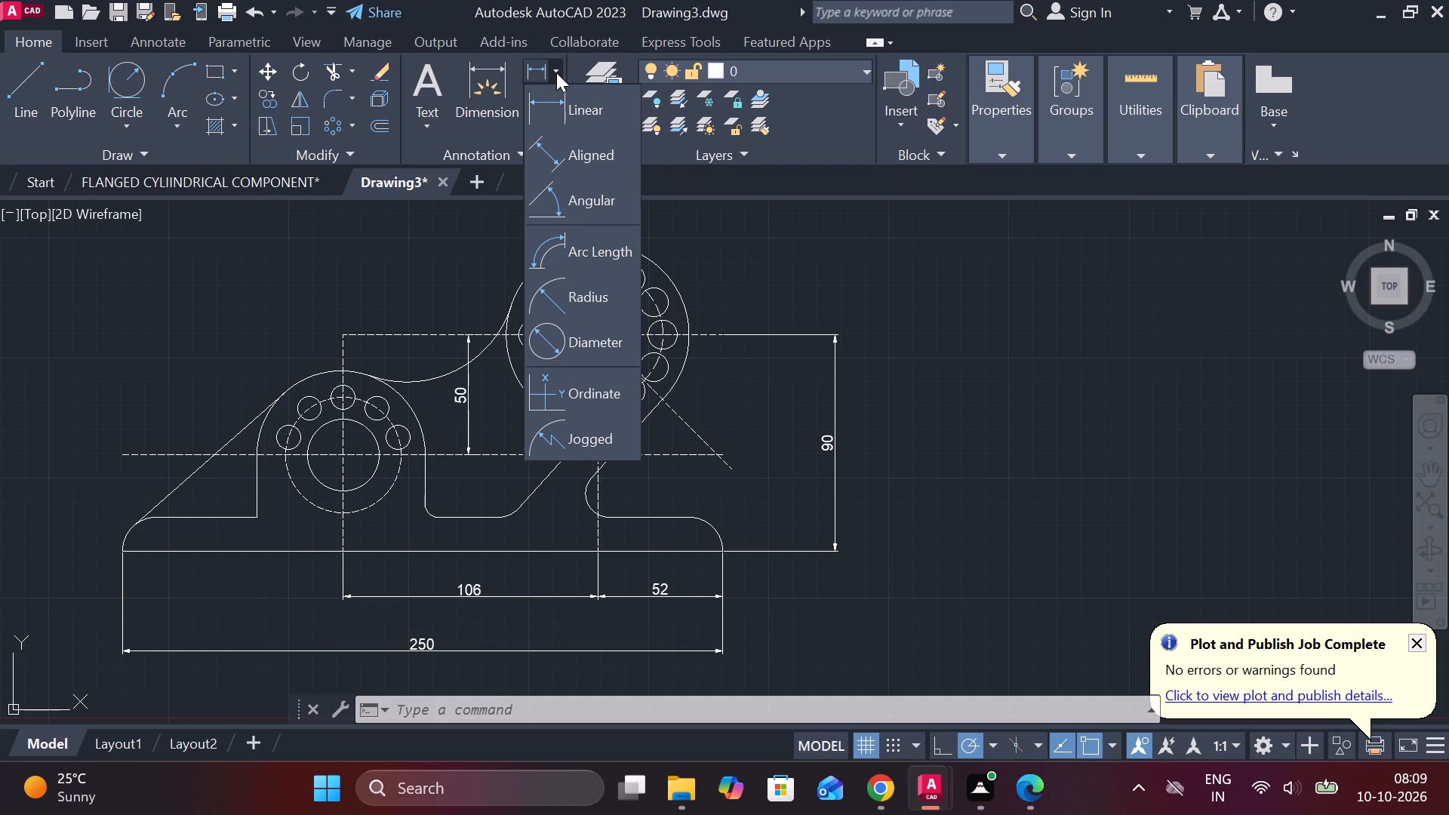
left_click(569, 296)
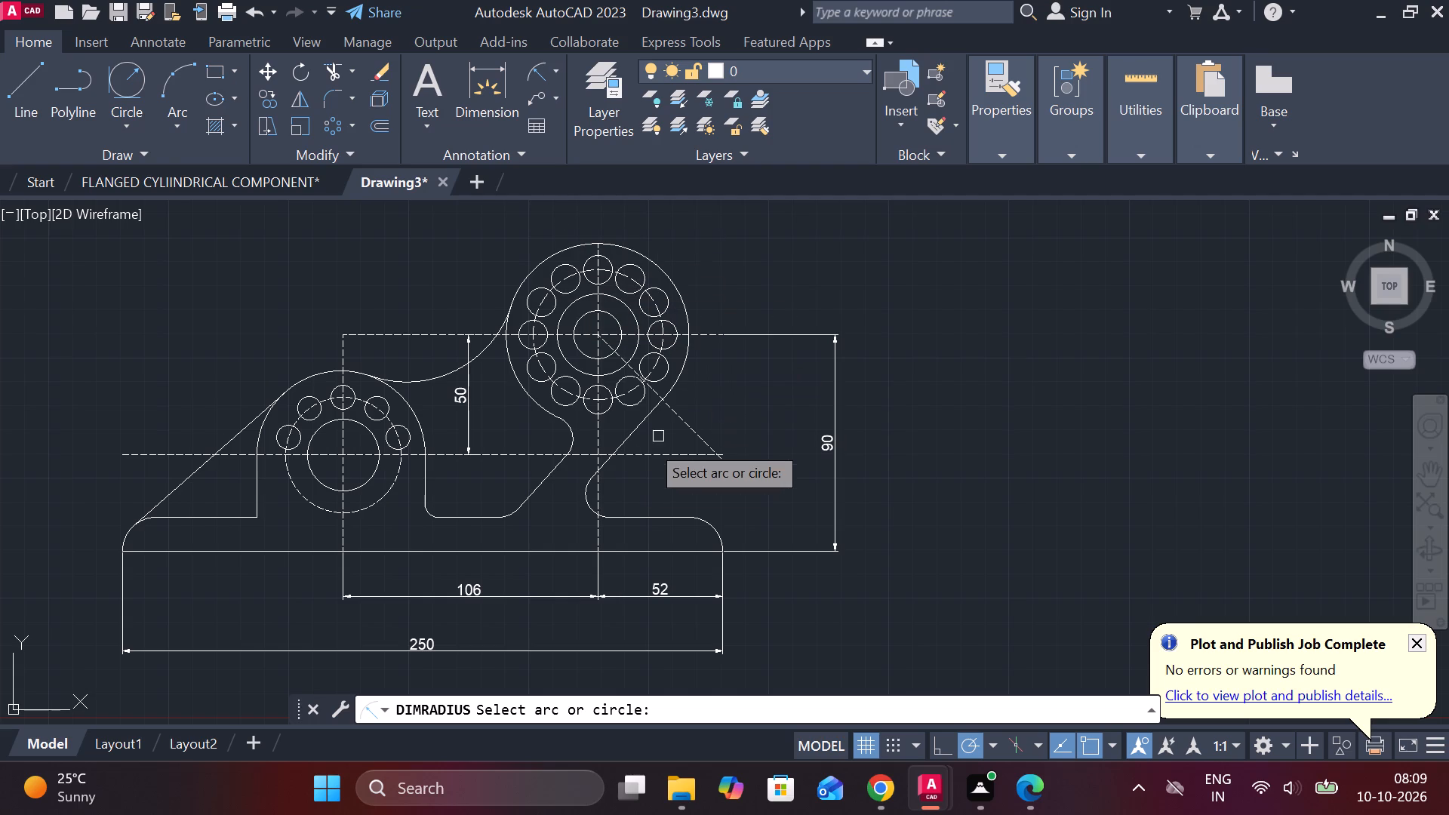
scroll(626, 456, "up", 1)
middle_click_drag(624, 476, 694, 467)
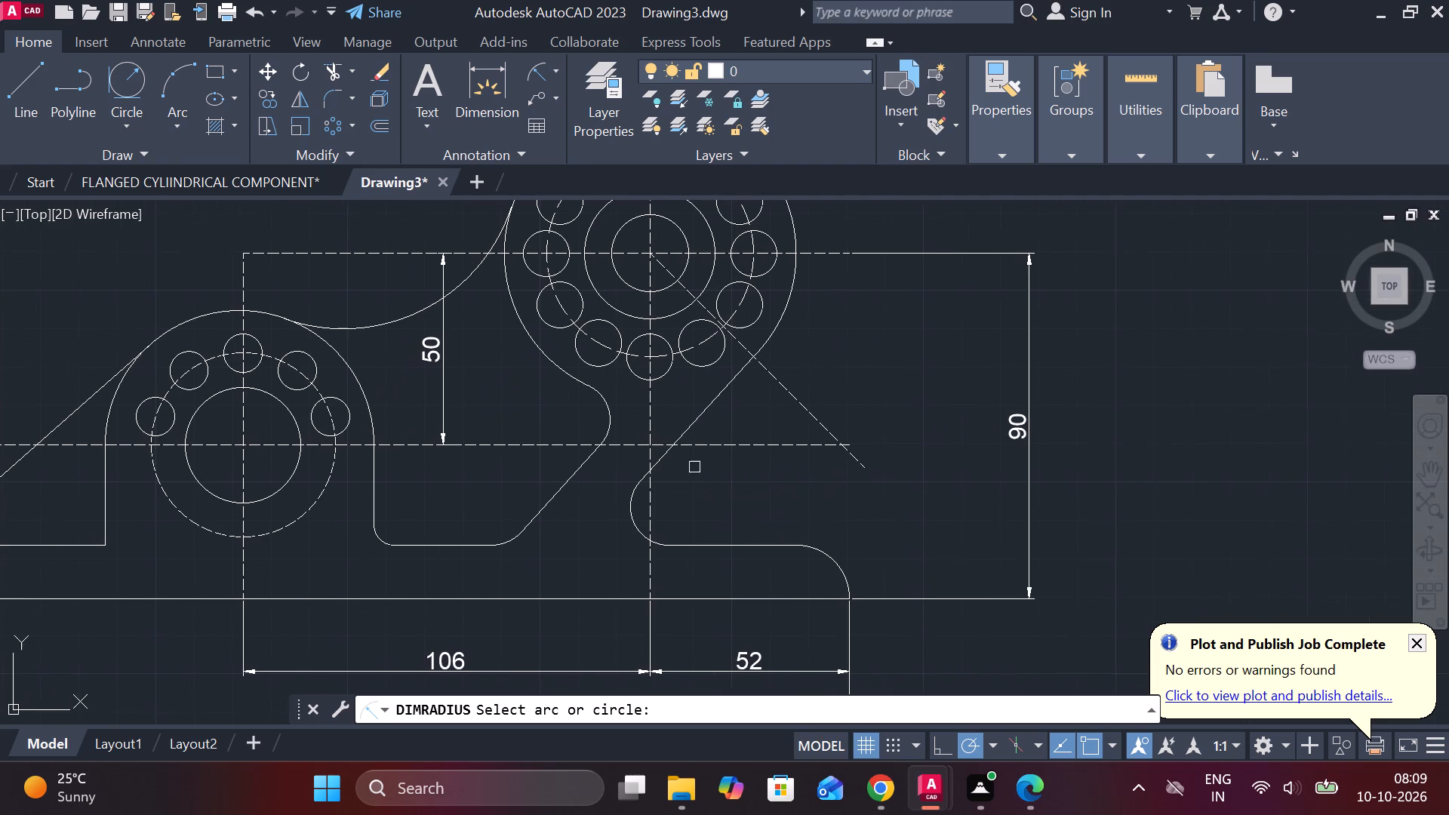
middle_click_drag(343, 538, 542, 463)
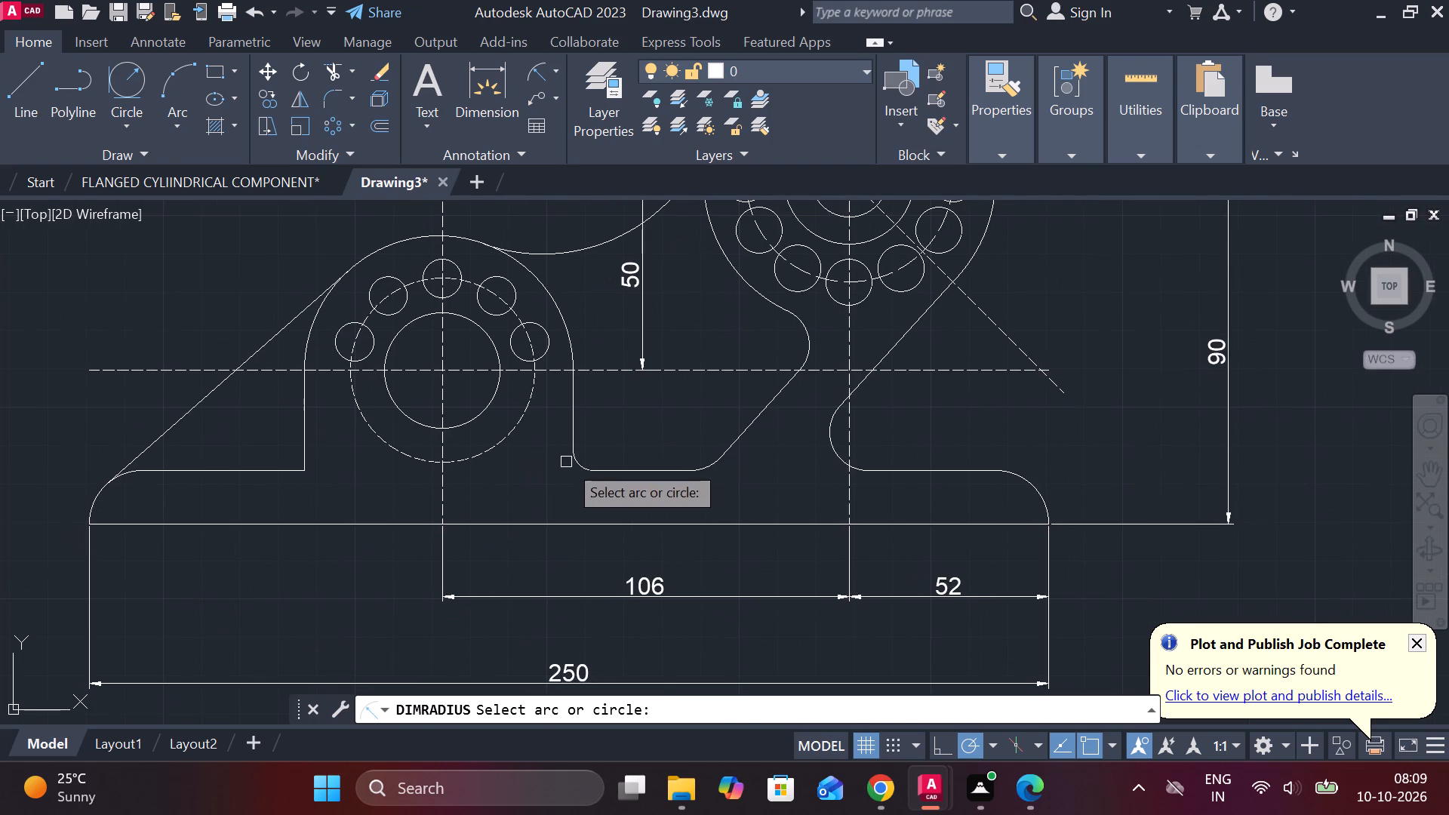
left_click(577, 462)
left_click(567, 478)
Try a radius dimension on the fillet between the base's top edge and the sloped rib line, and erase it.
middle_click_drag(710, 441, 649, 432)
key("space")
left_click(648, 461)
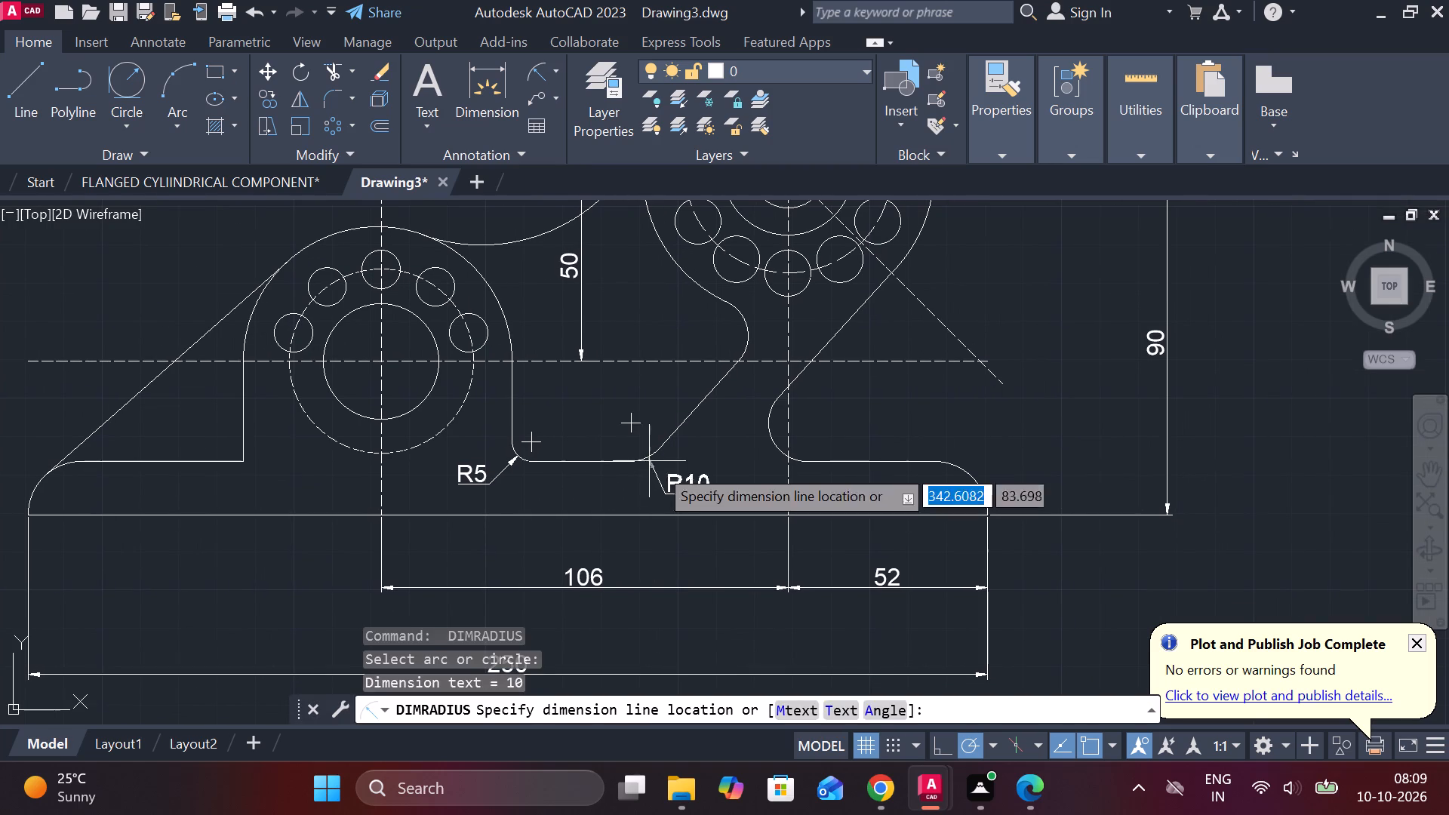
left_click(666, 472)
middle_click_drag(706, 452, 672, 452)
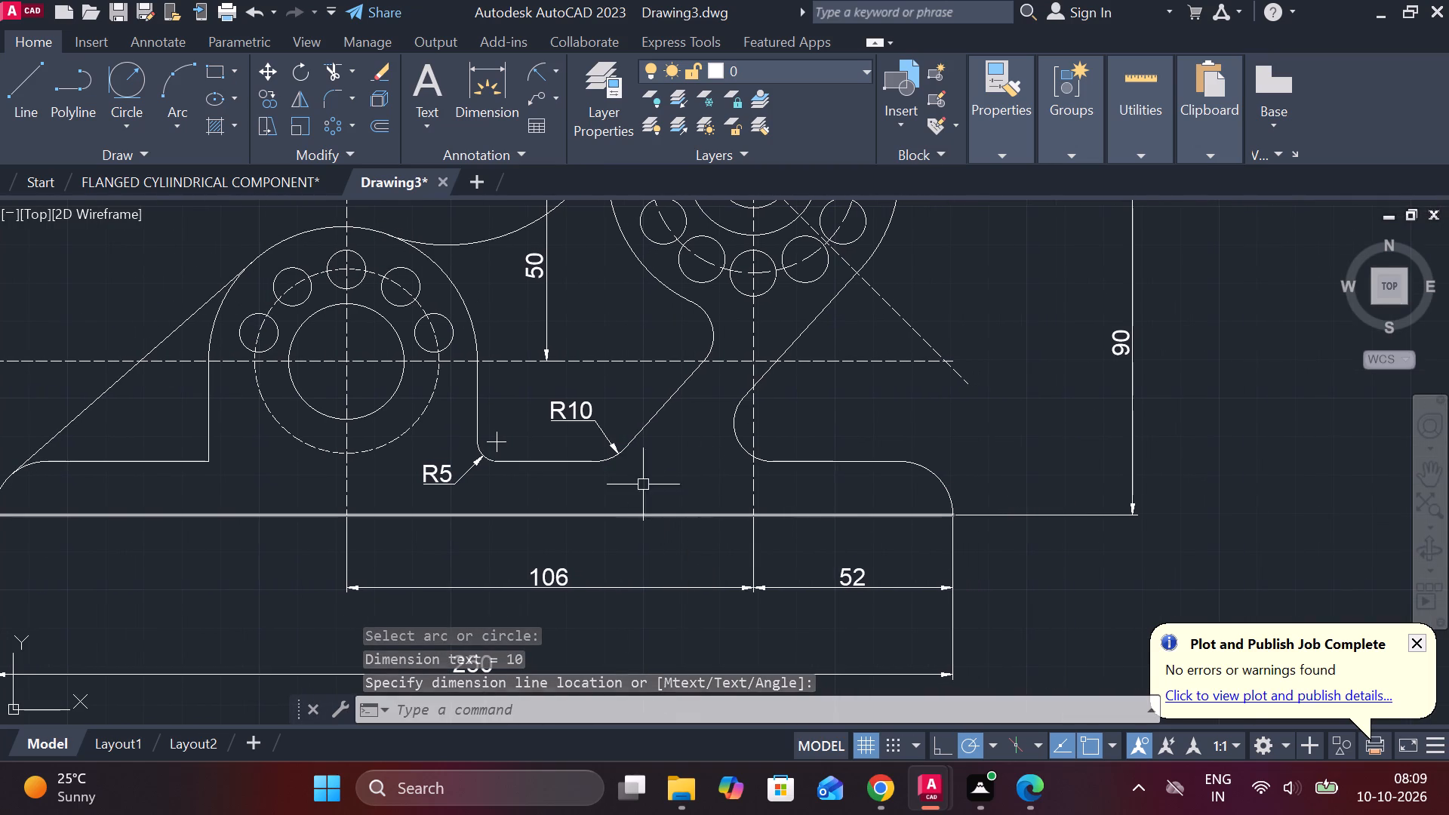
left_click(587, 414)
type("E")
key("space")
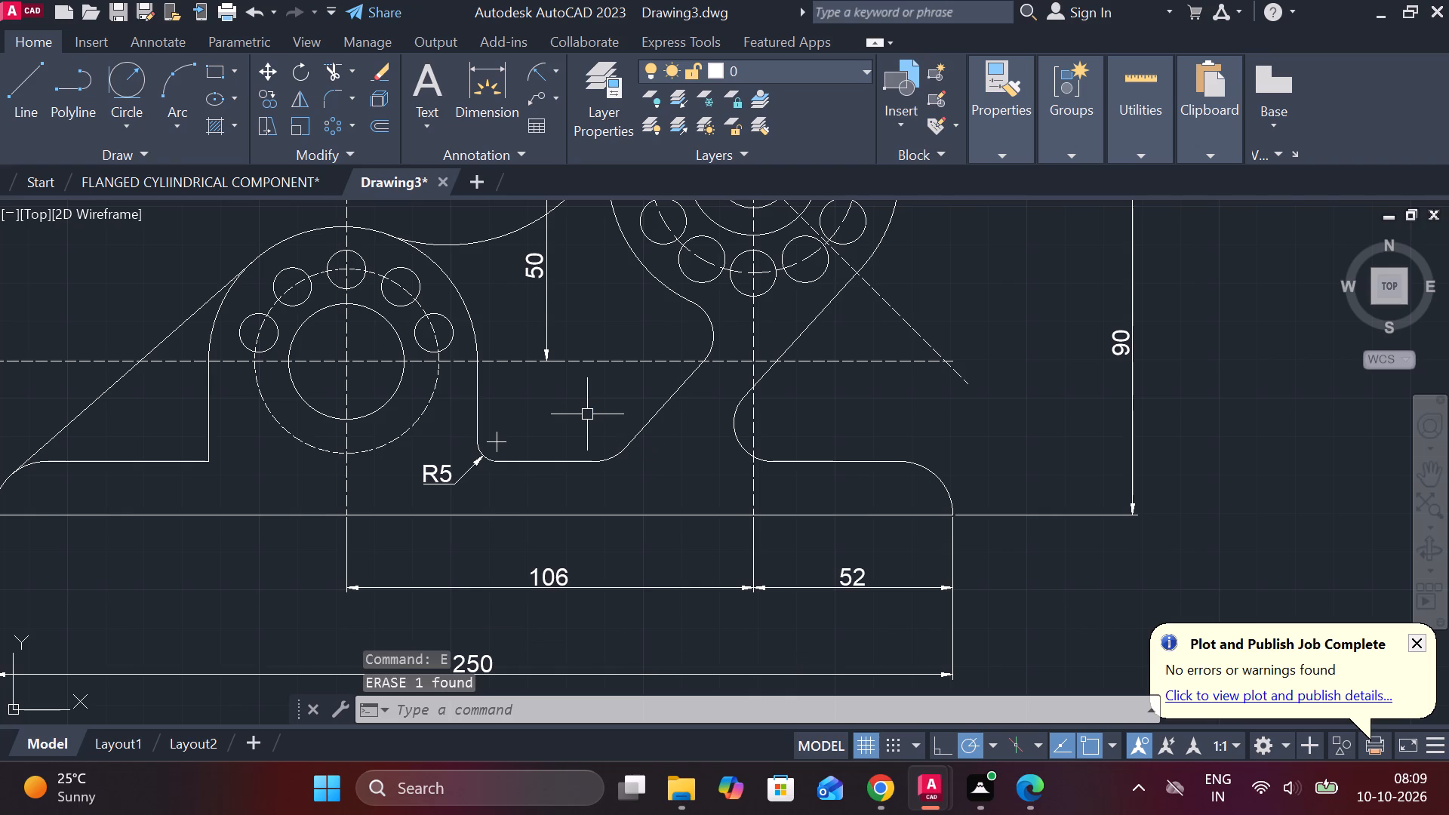
Set the Fillet radius to 12.
key("Escape")
key("f")
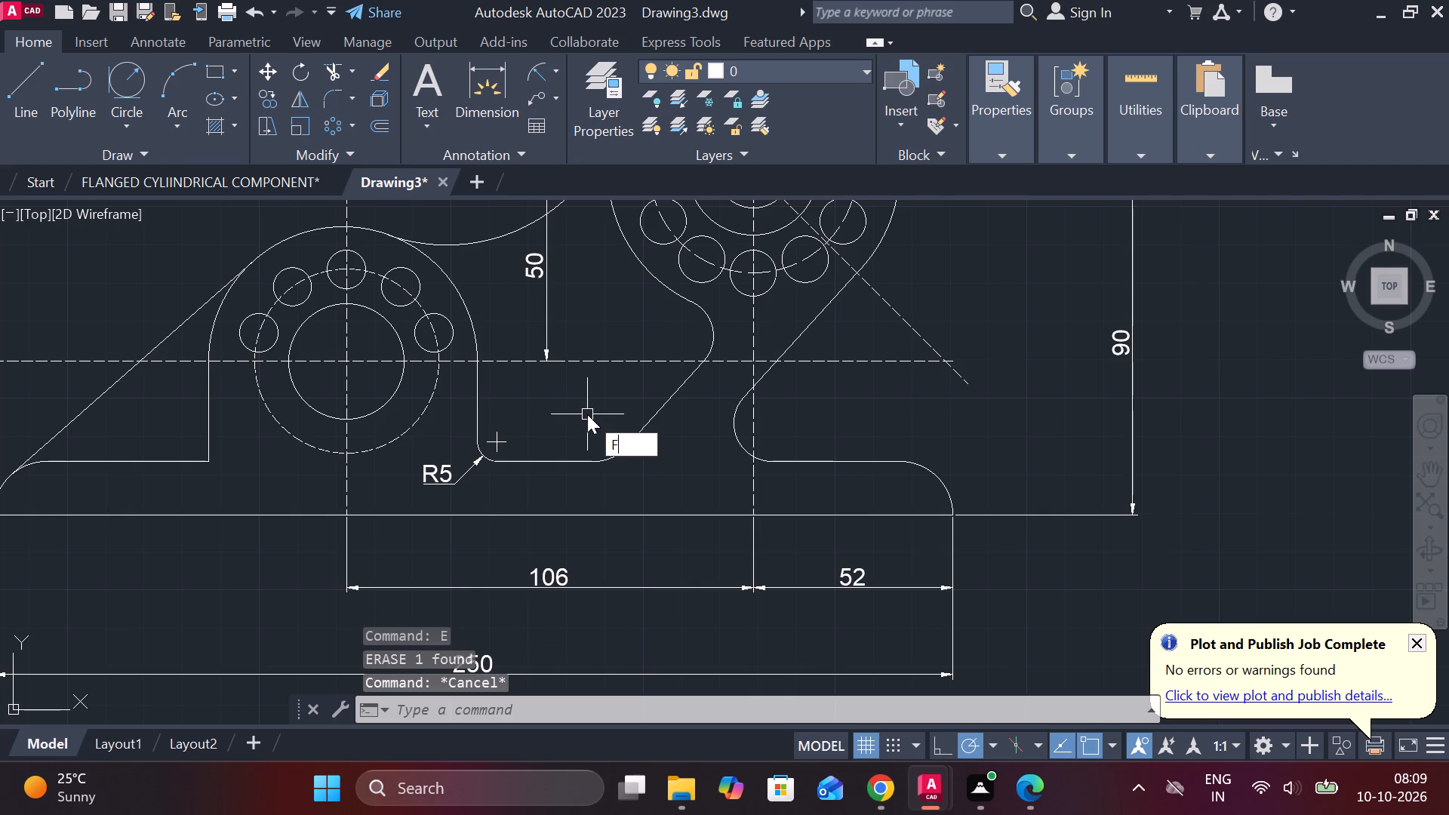
key("Return")
key("r")
key("Return")
type("12")
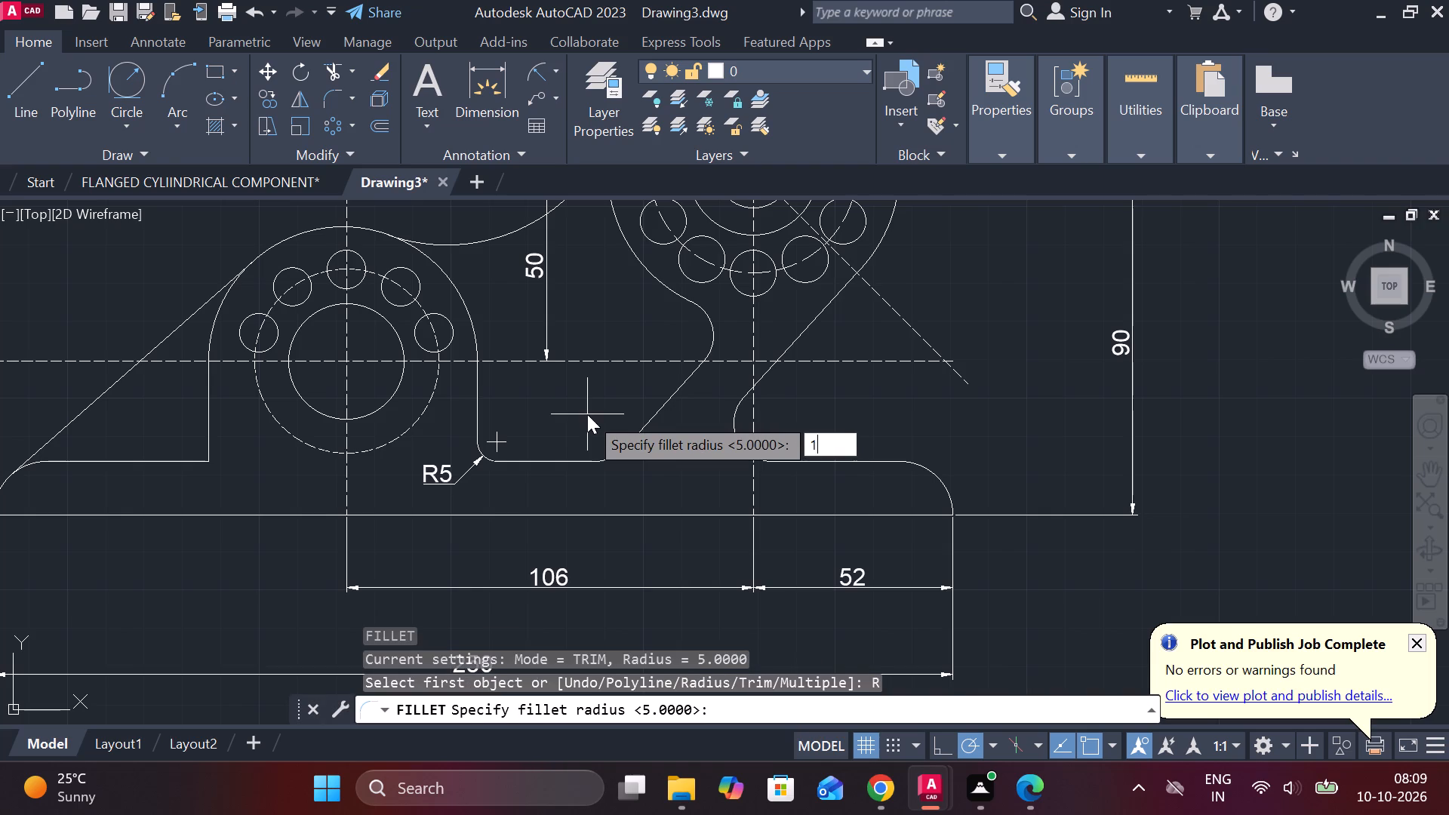
key("Return")
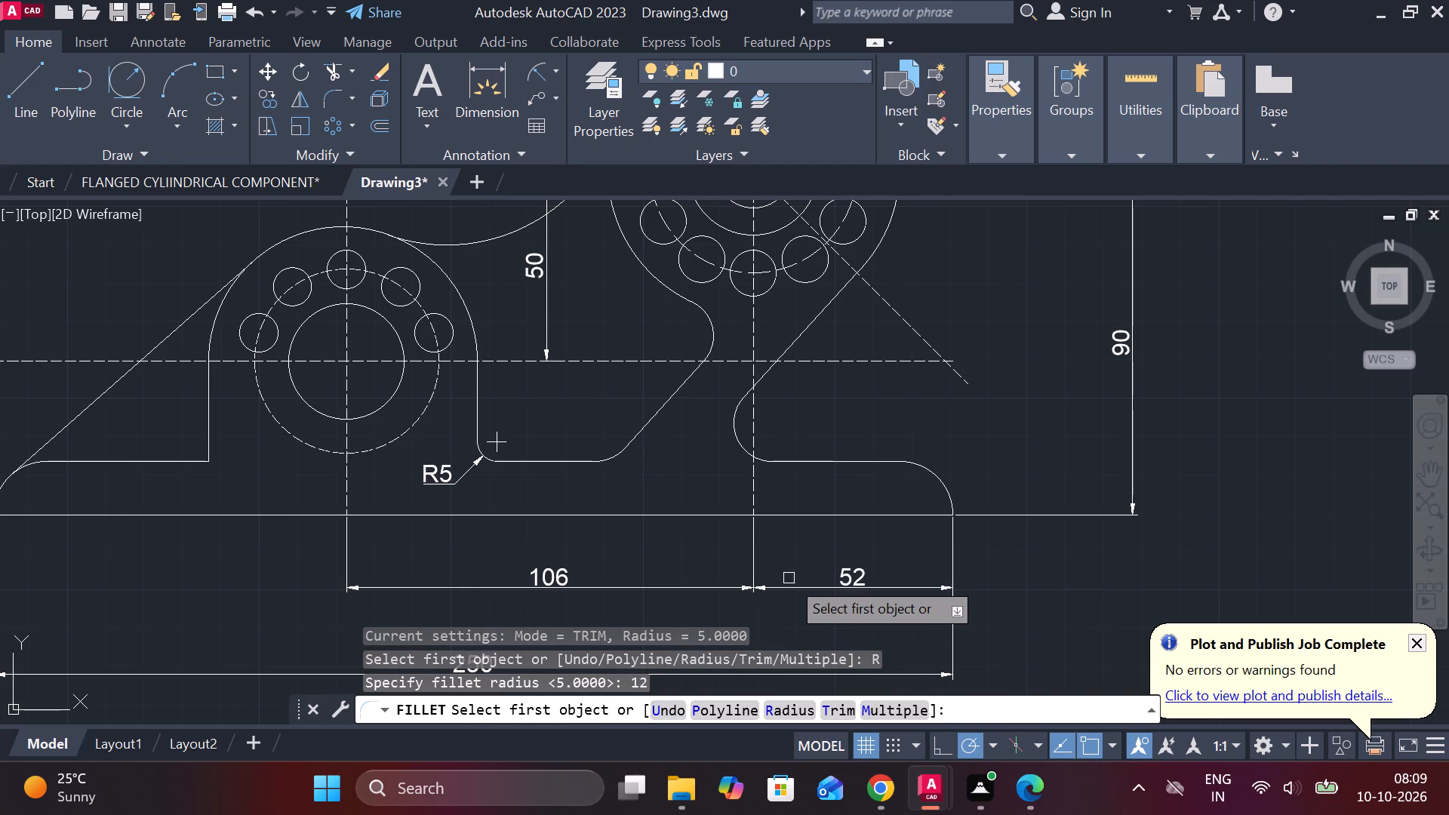
left_click(578, 461)
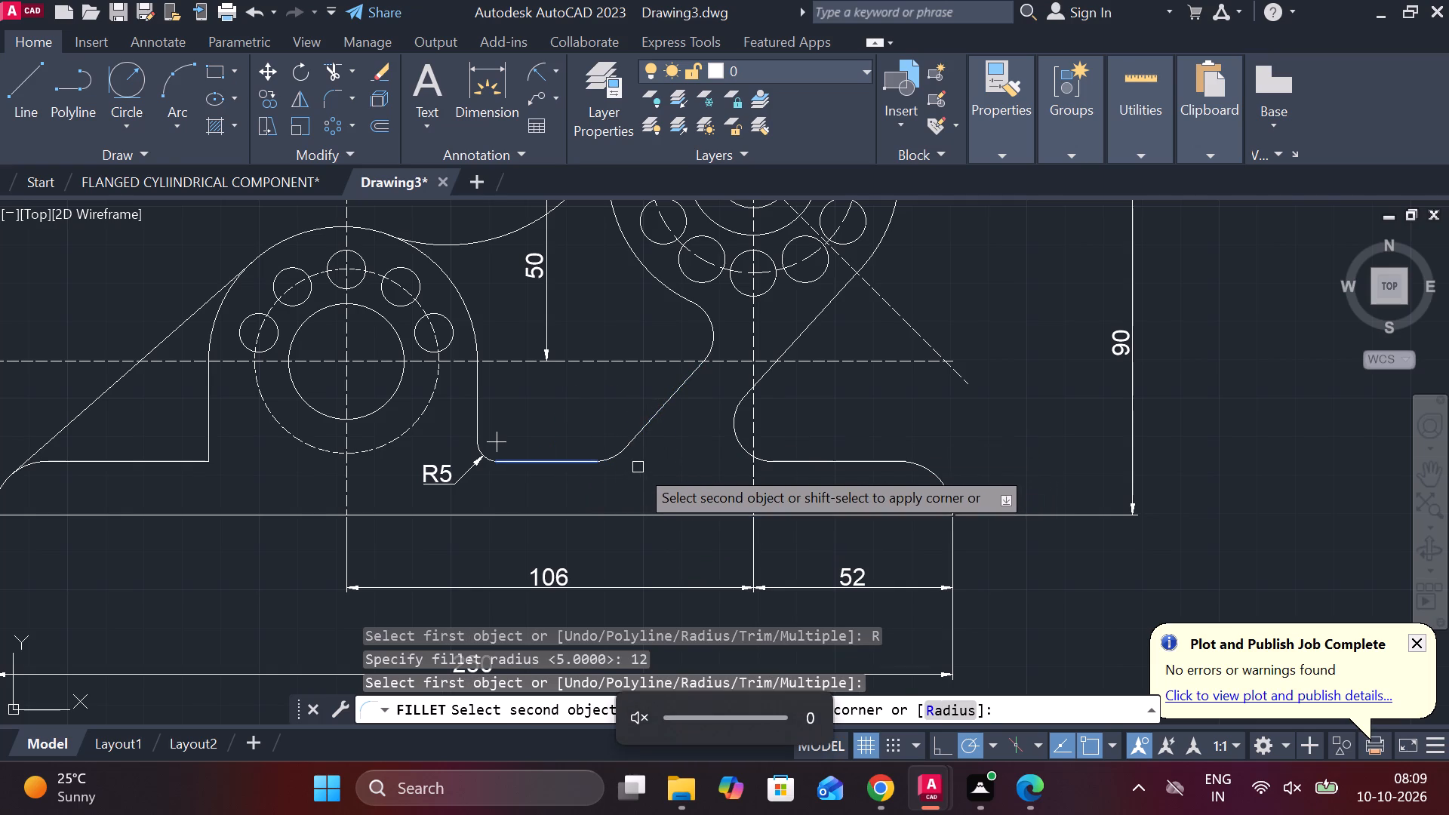
key("Escape")
key("Escape")
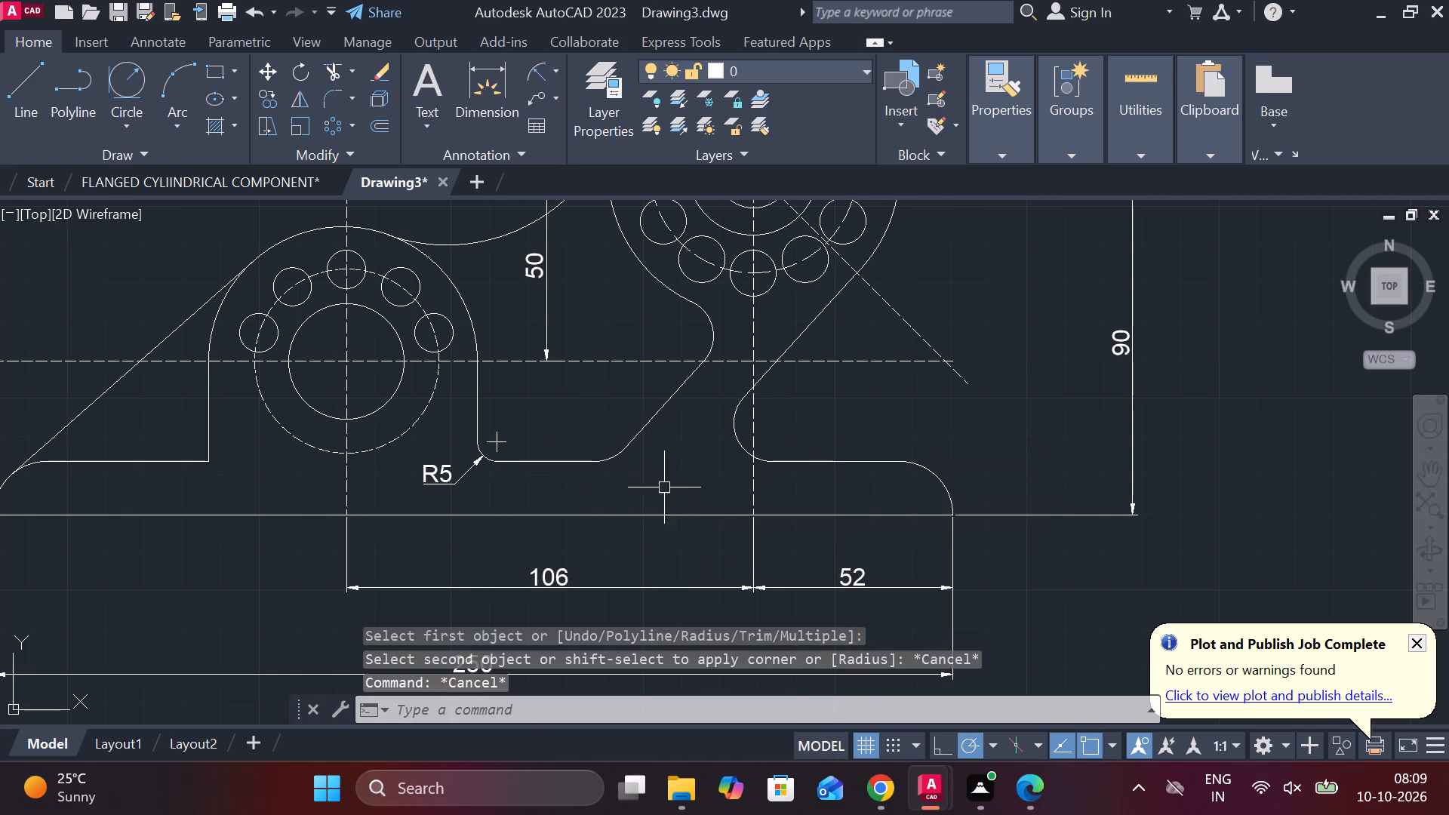
Erase the fillet arc between the base's top edge and the sloped rib line, extending and trimming both lines to a sharp corner.
left_click(611, 456)
key("e")
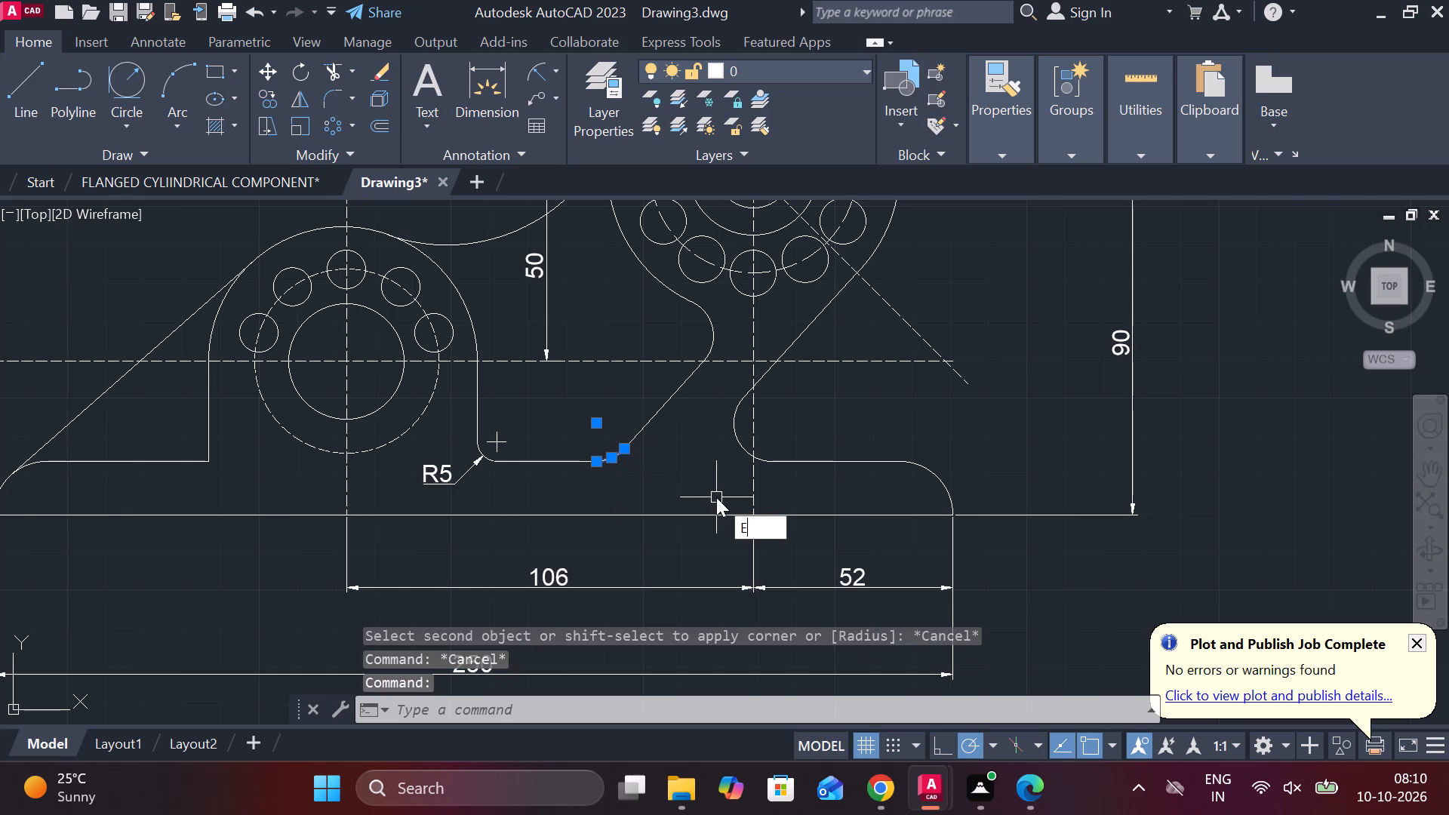
key("space")
type("EX")
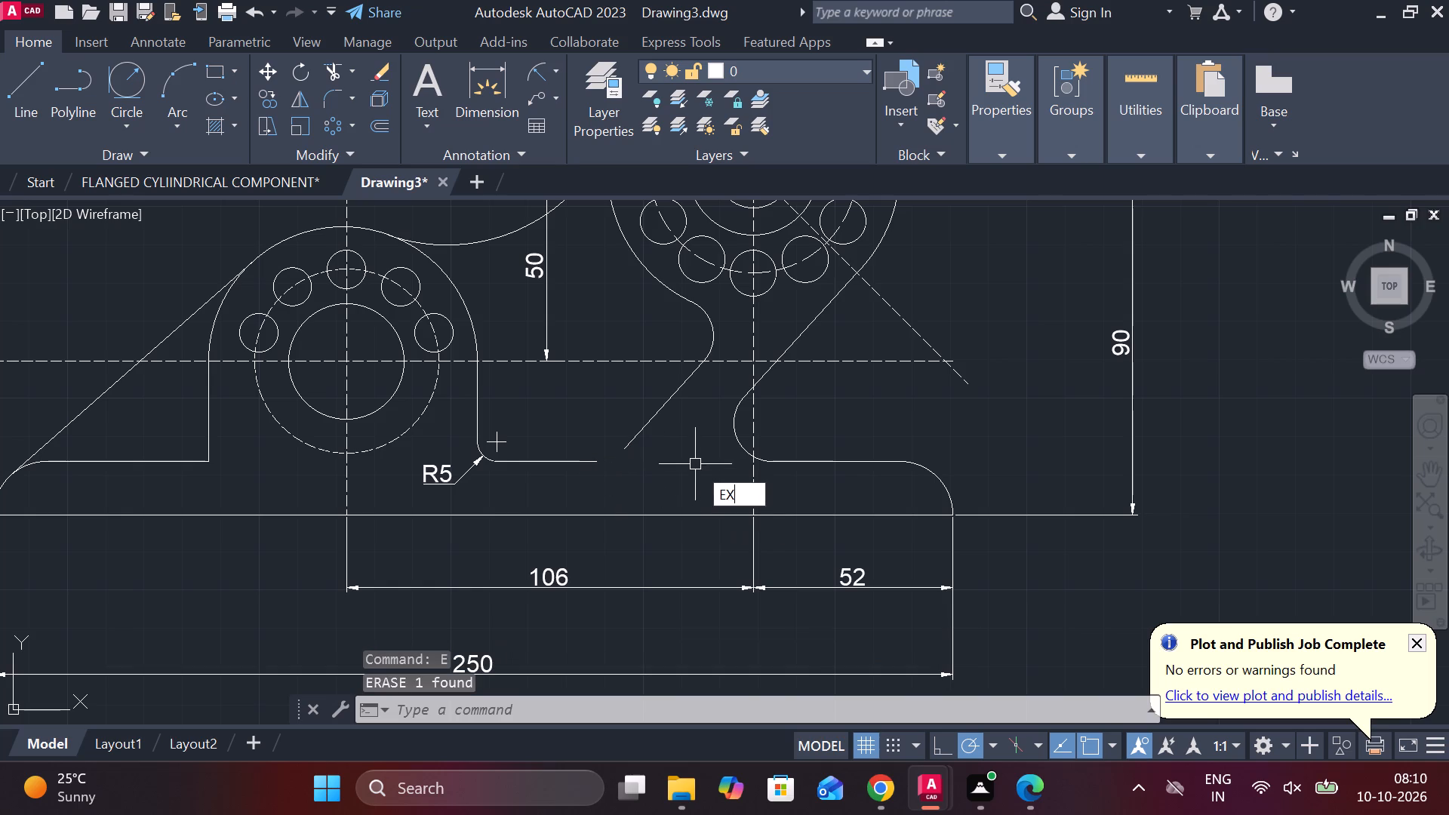
key("space")
left_click(640, 436)
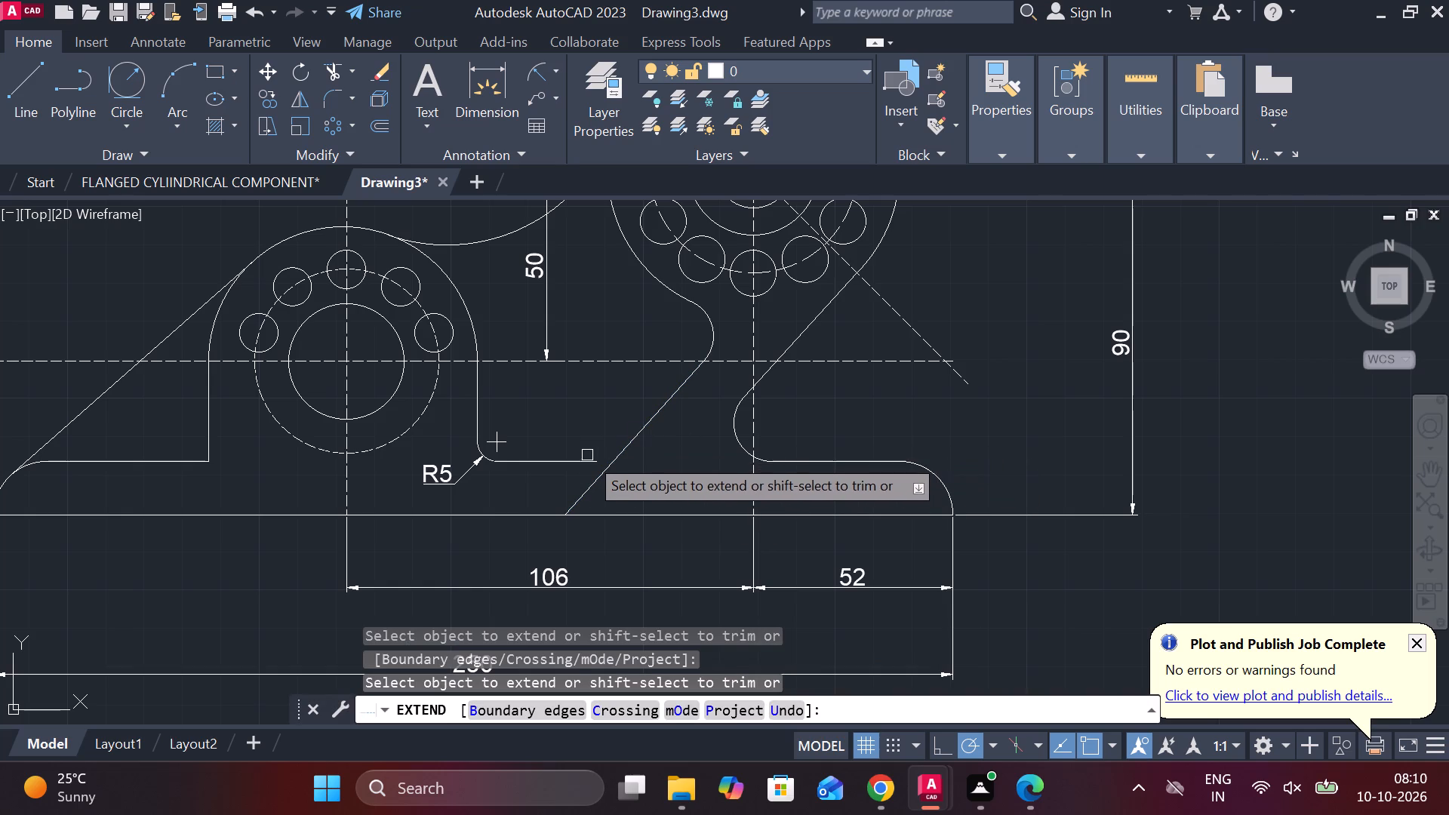
left_click(585, 460)
key("Escape")
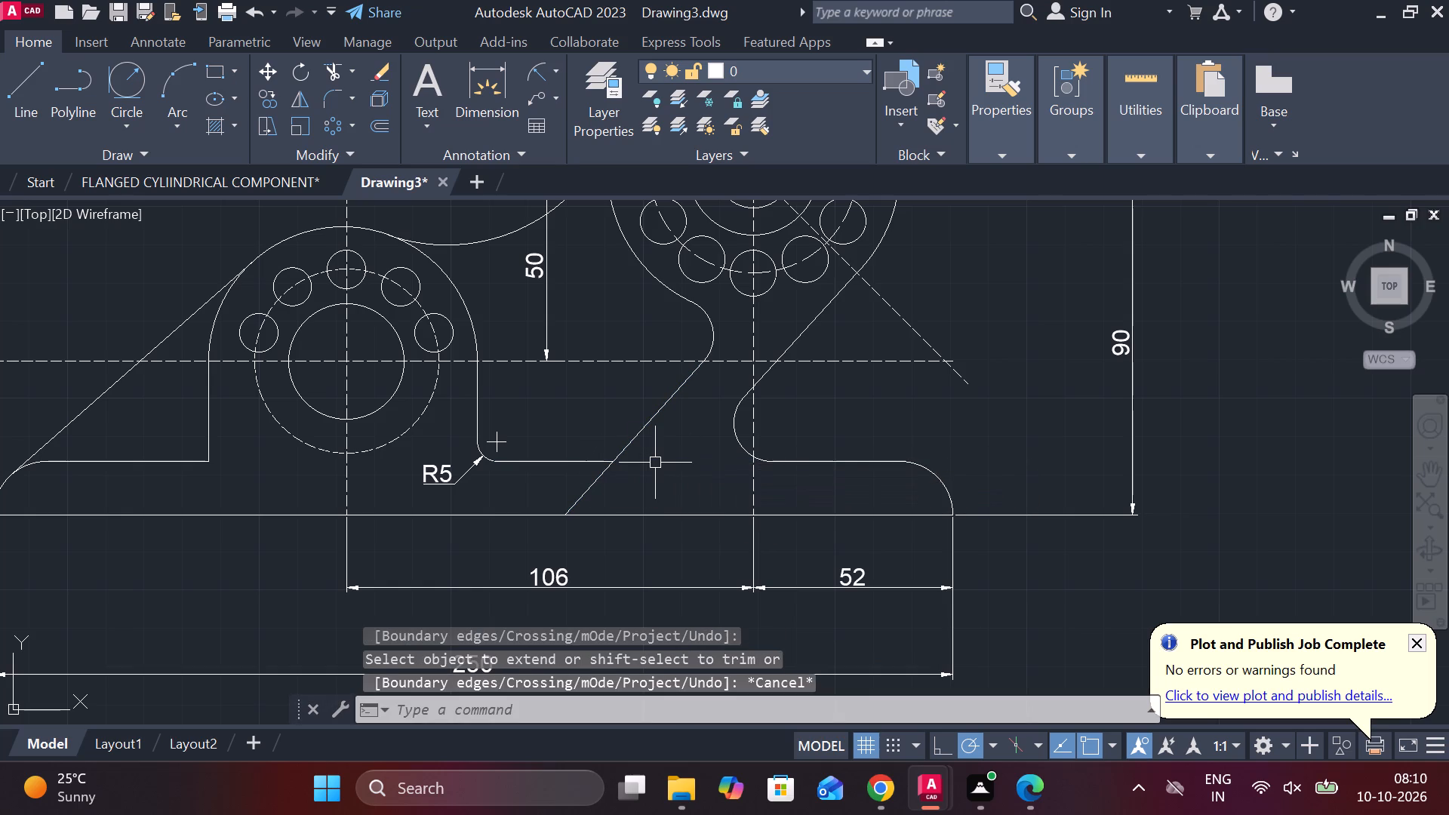
type("TR")
key("space")
left_click(594, 484)
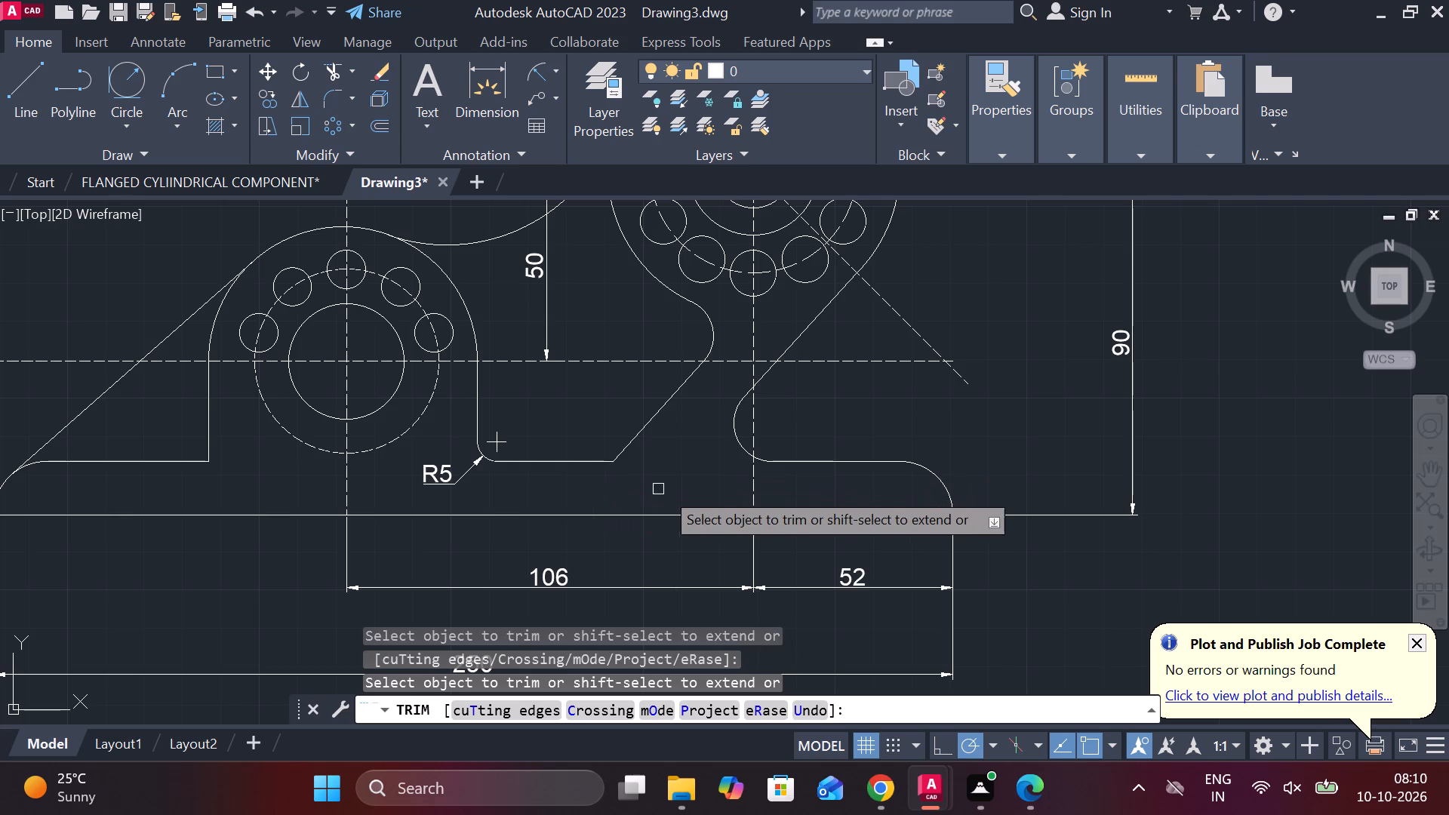
key("Escape")
Fillet the corner between the base's top edge and the sloped rib line with radius 12.
type("F R")
key("space")
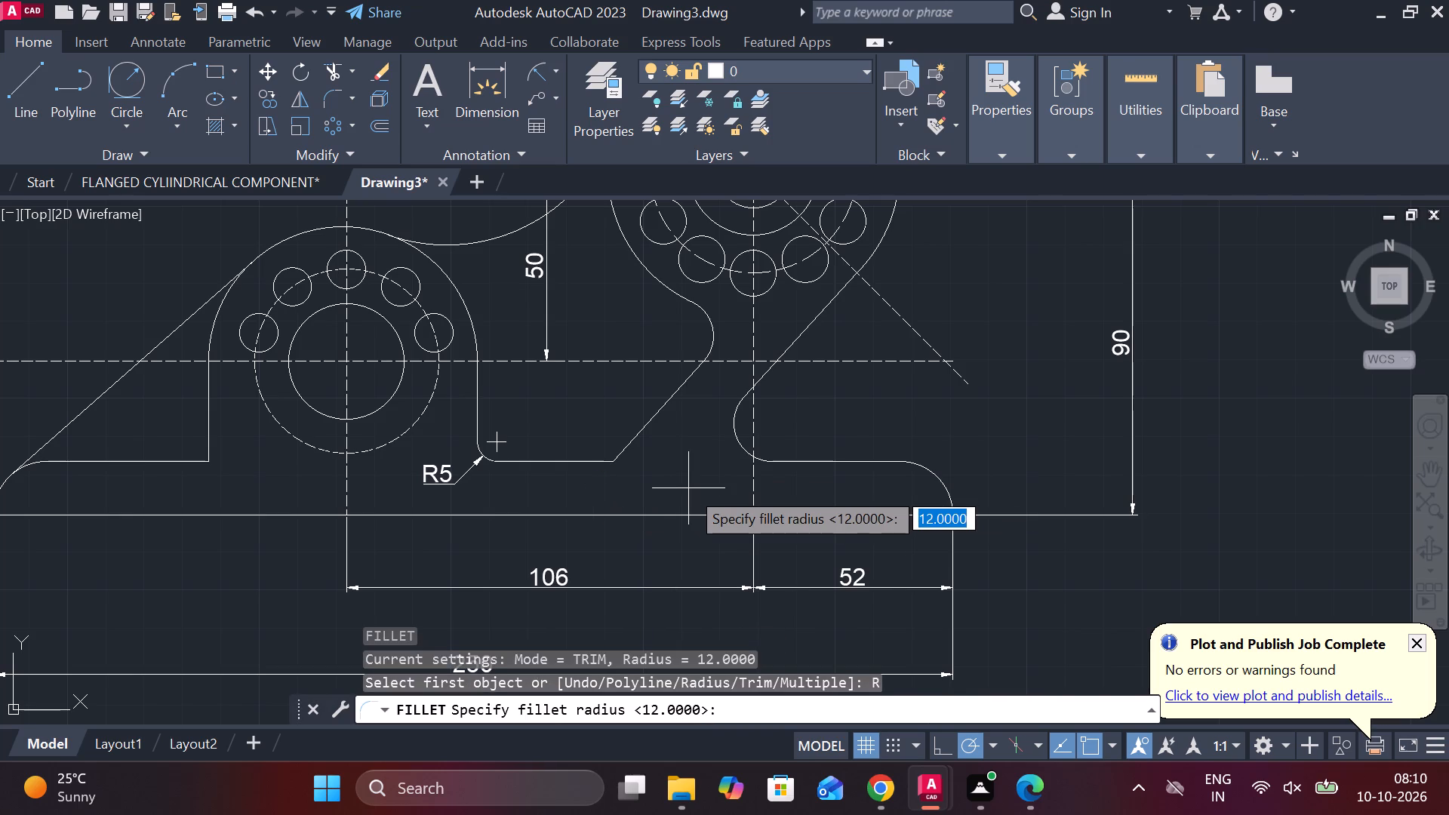
key("space")
left_click(588, 466)
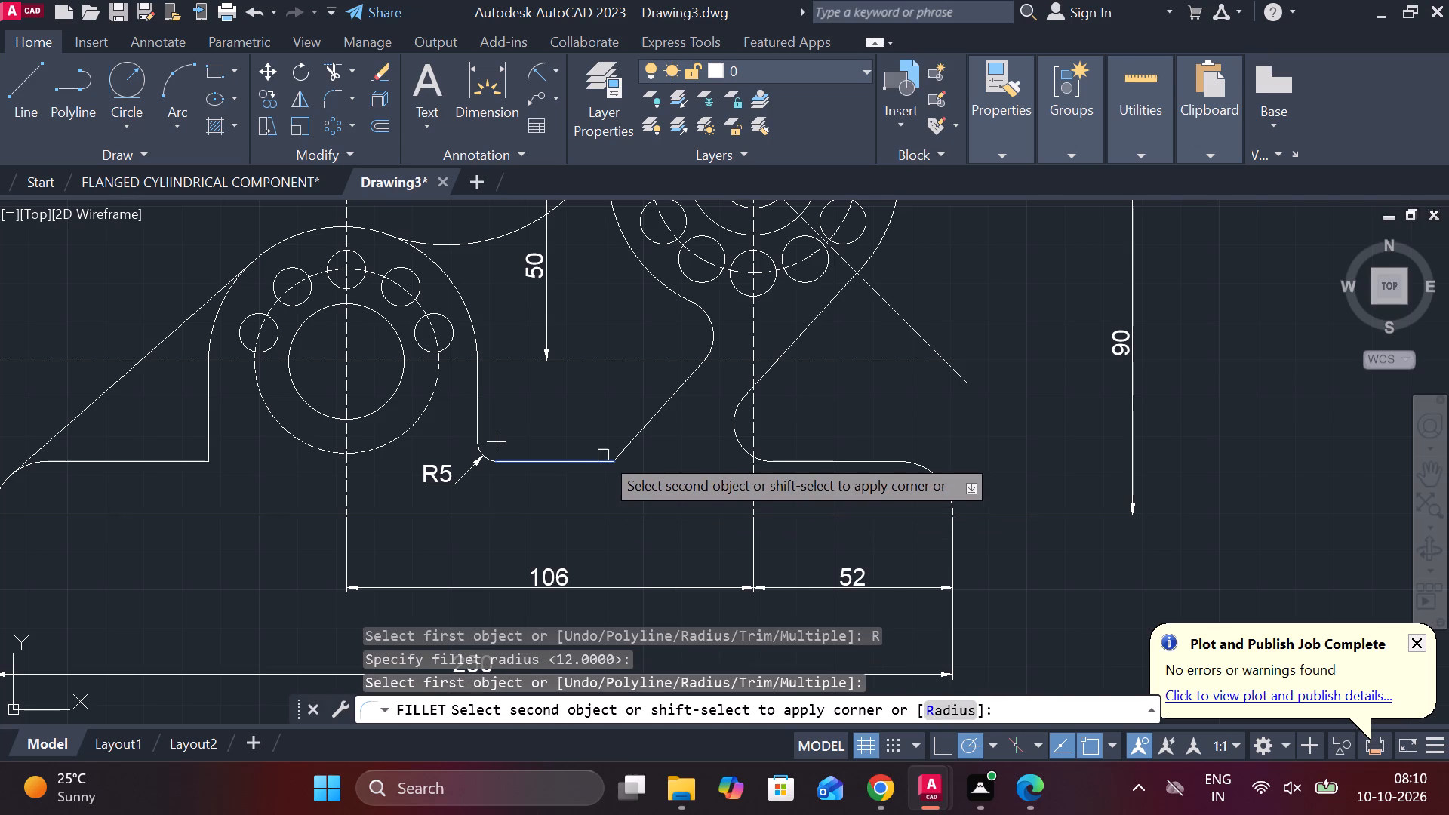
left_click(628, 446)
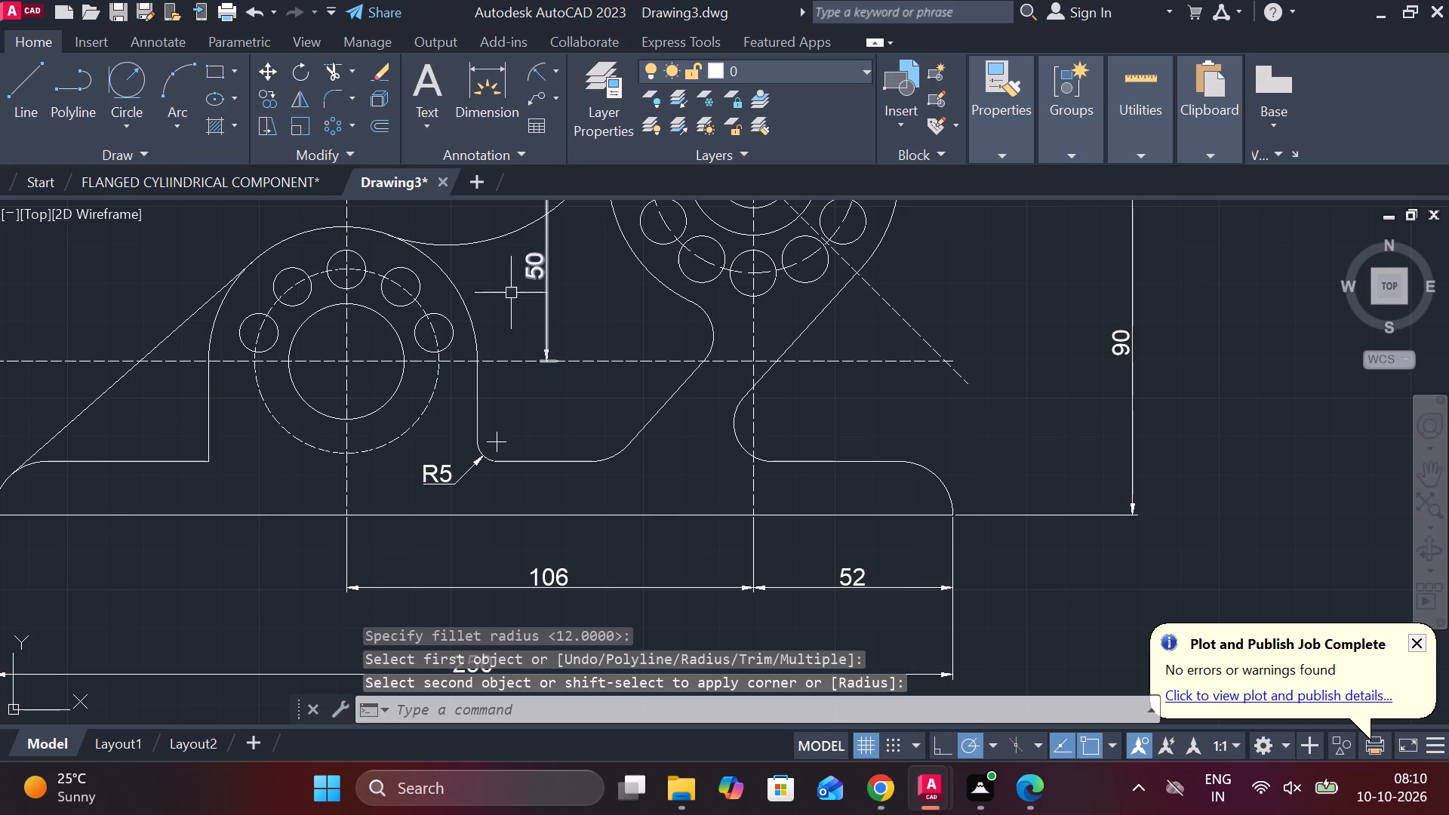
Add a radius dimension to the new fillet at the foot of the sloped rib line, with its text below the edge.
left_click(542, 74)
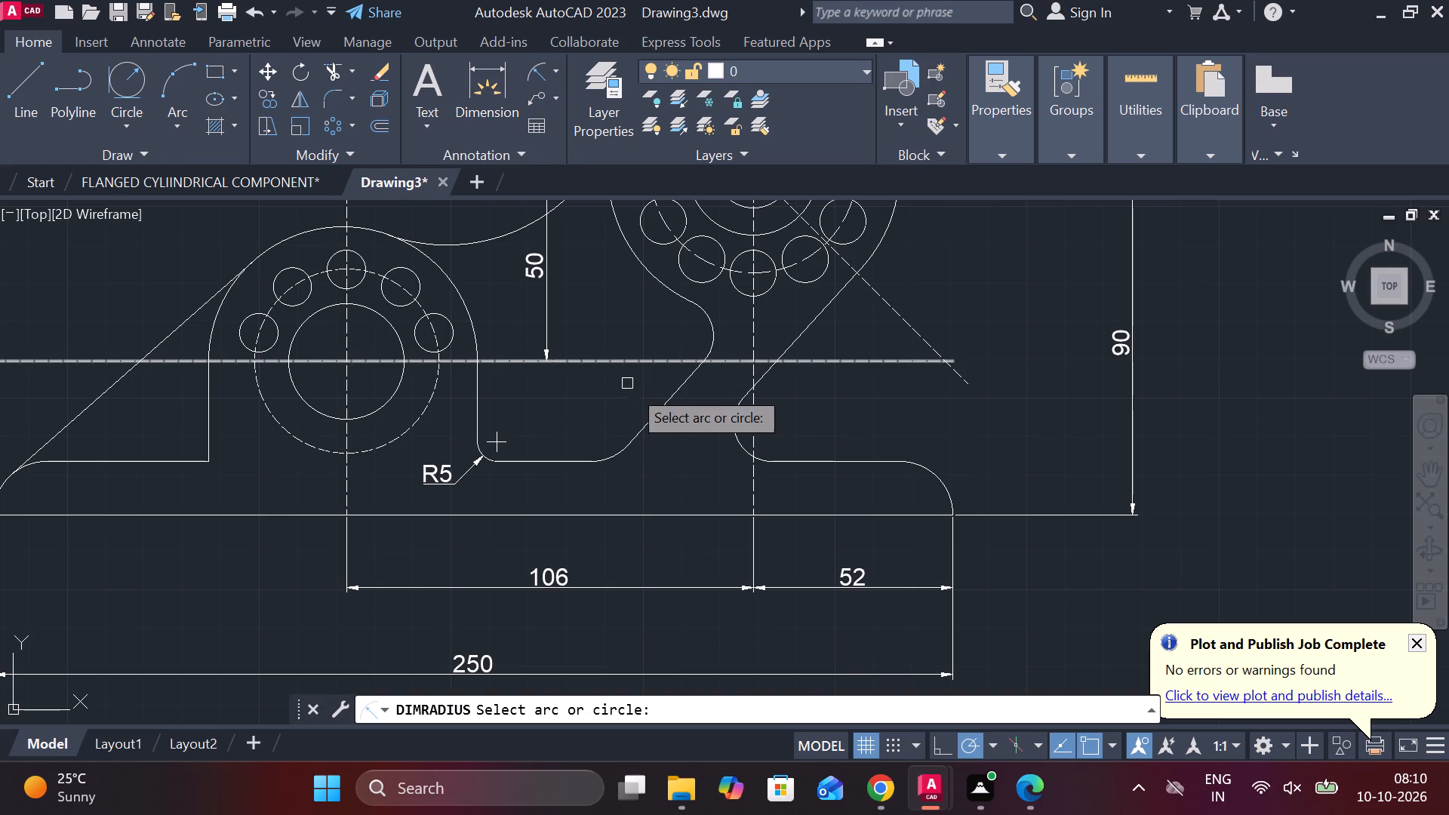
left_click(612, 456)
left_click(626, 478)
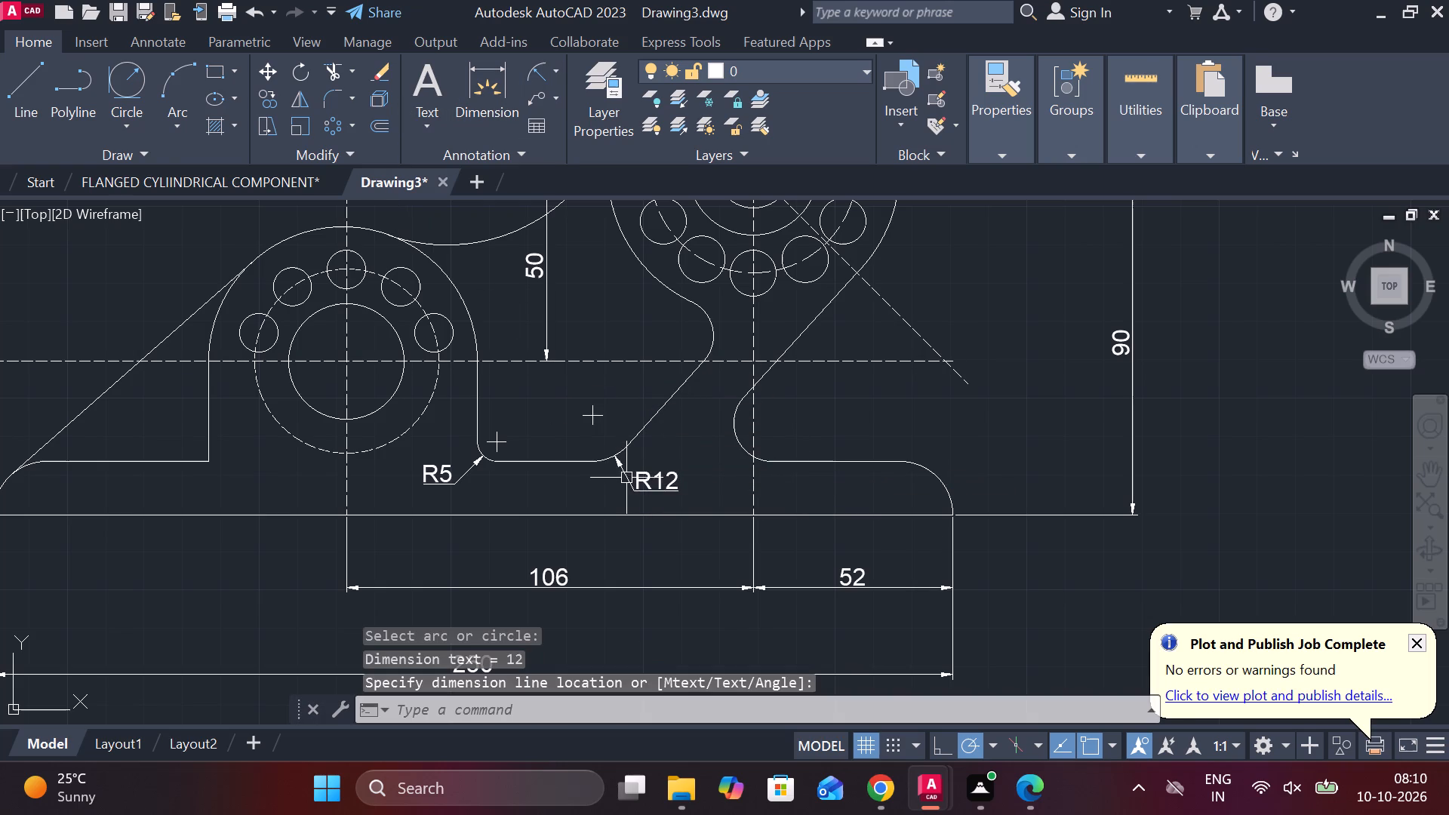
Add a radius dimension to the arc joining the twelve-hole flange to the sloped rib line, with its text inside the arc.
middle_click_drag(755, 408, 750, 408)
middle_click_drag(750, 408, 605, 460)
key("space")
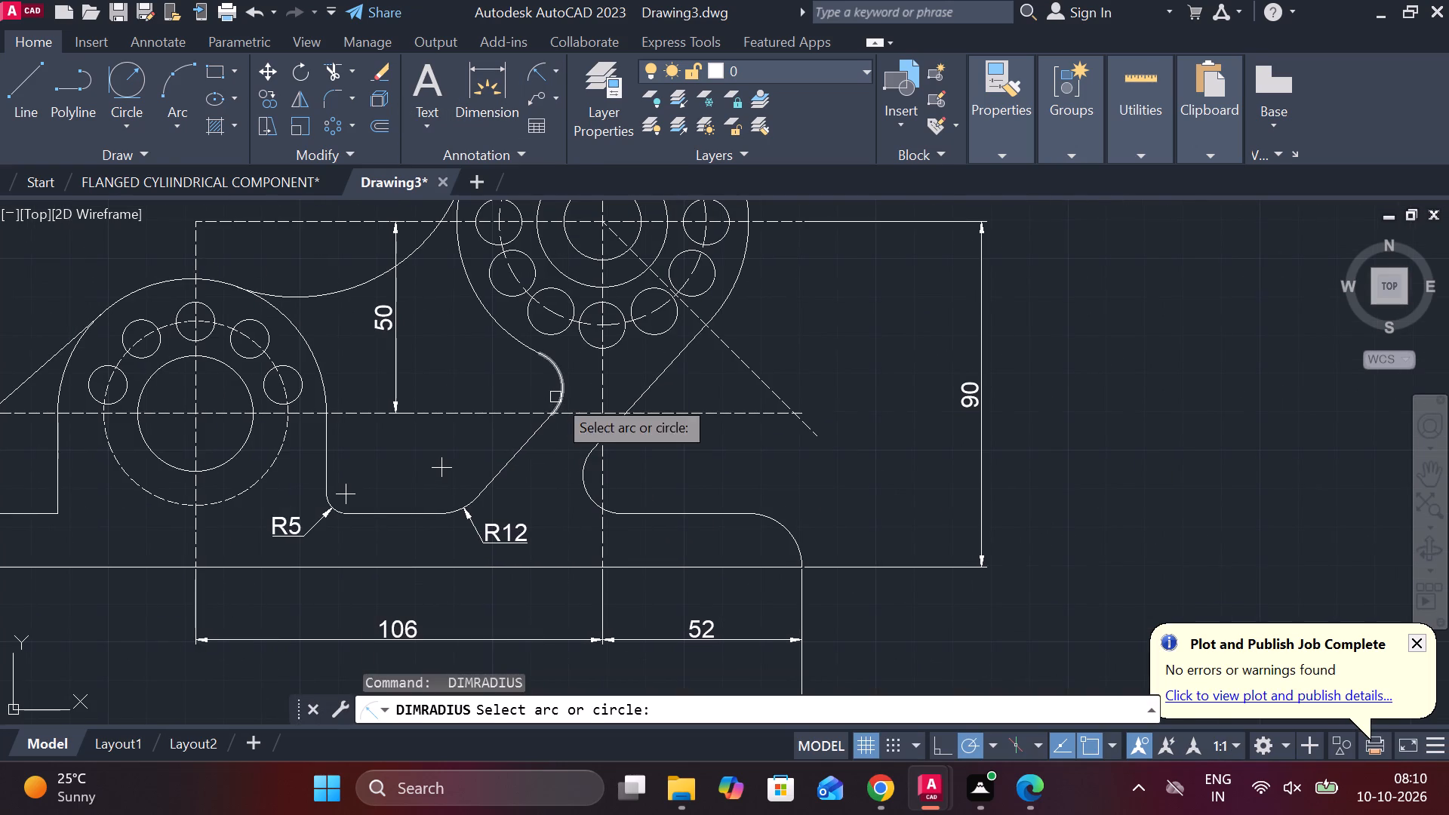
left_click(565, 380)
left_click(552, 379)
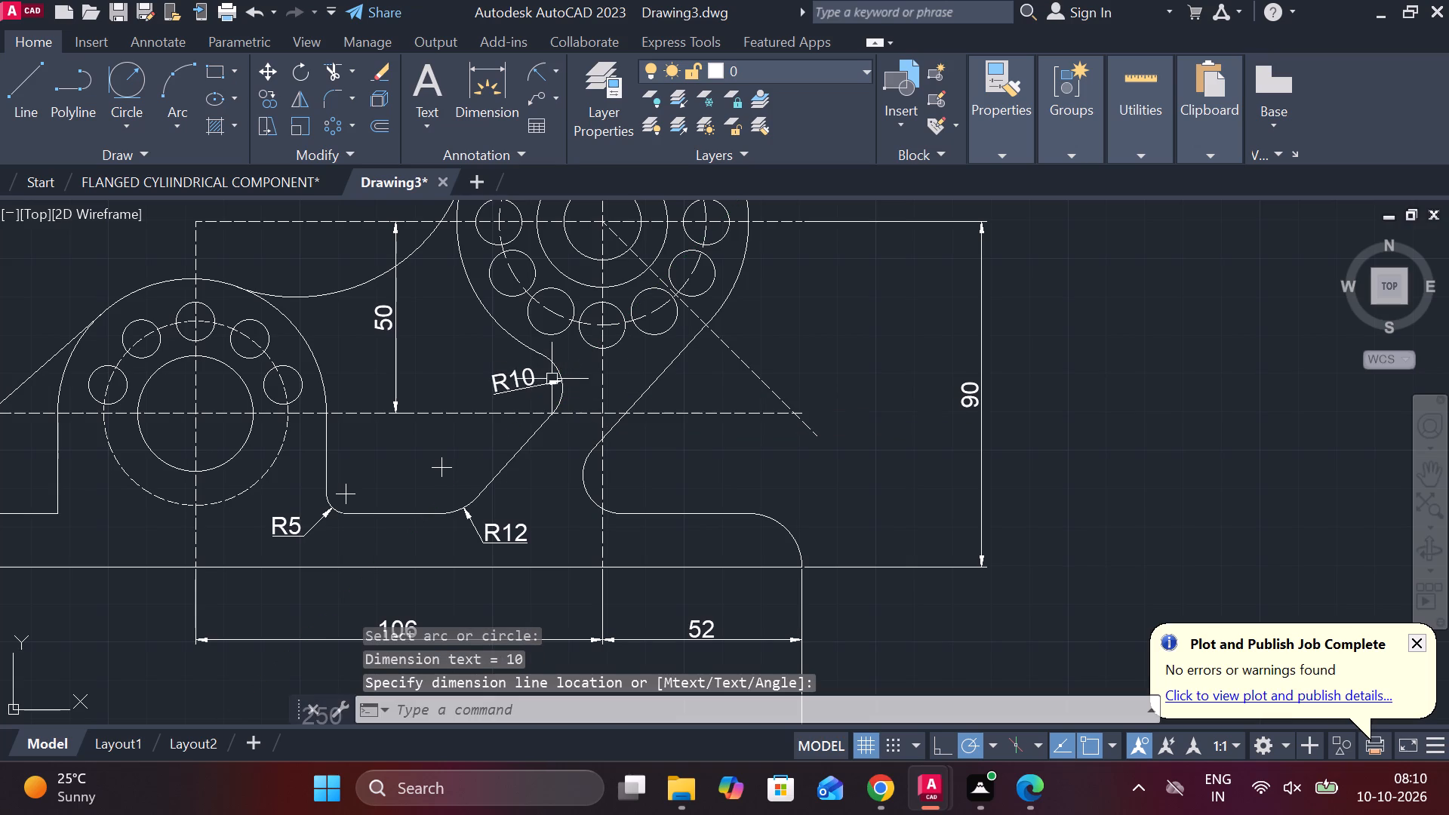
Fillet the corner between the base's left top edge and the five-hole flange's left vertical side with radius 5.
scroll(767, 445, "down", 1)
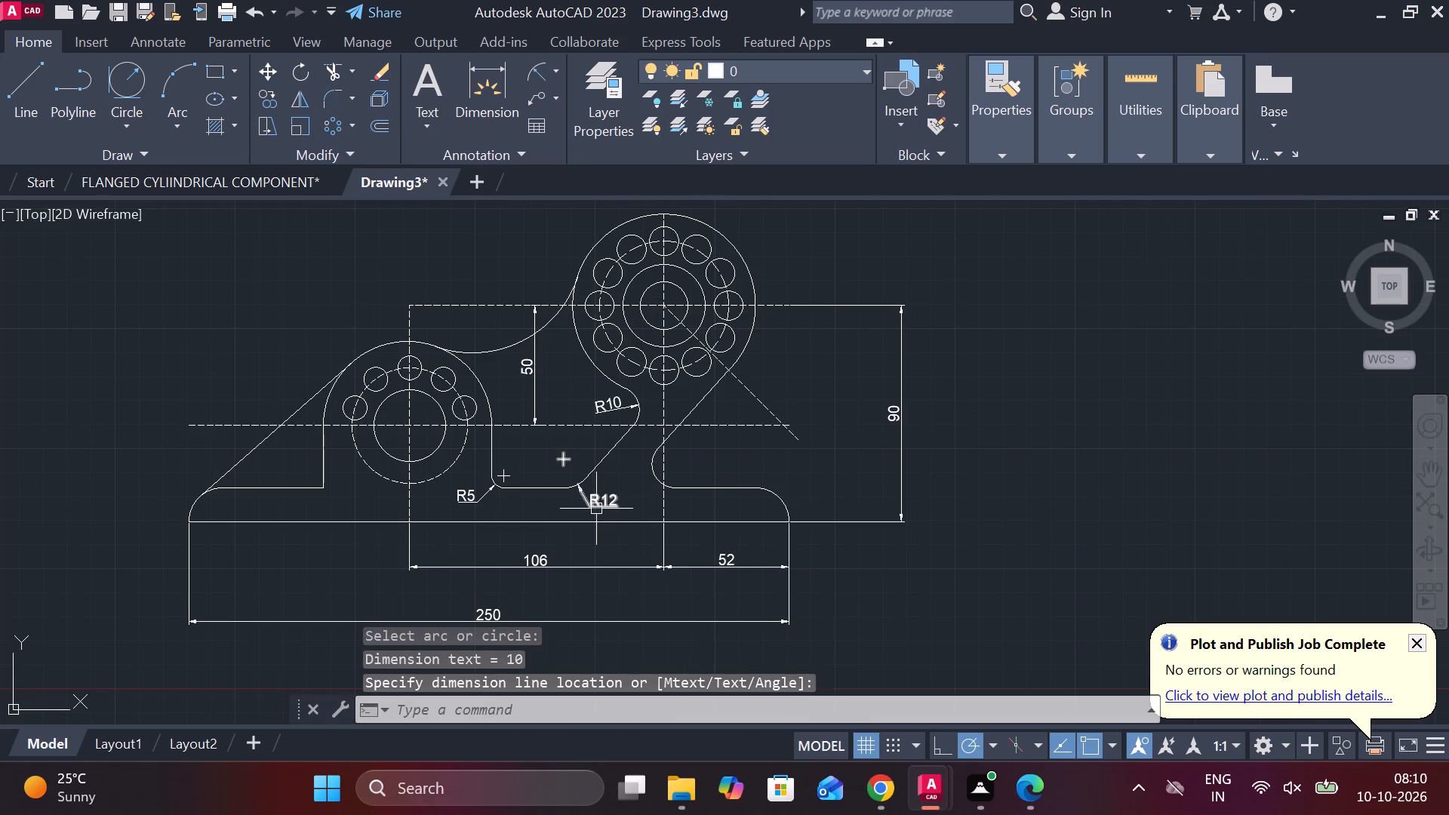
middle_click_drag(604, 510, 903, 442)
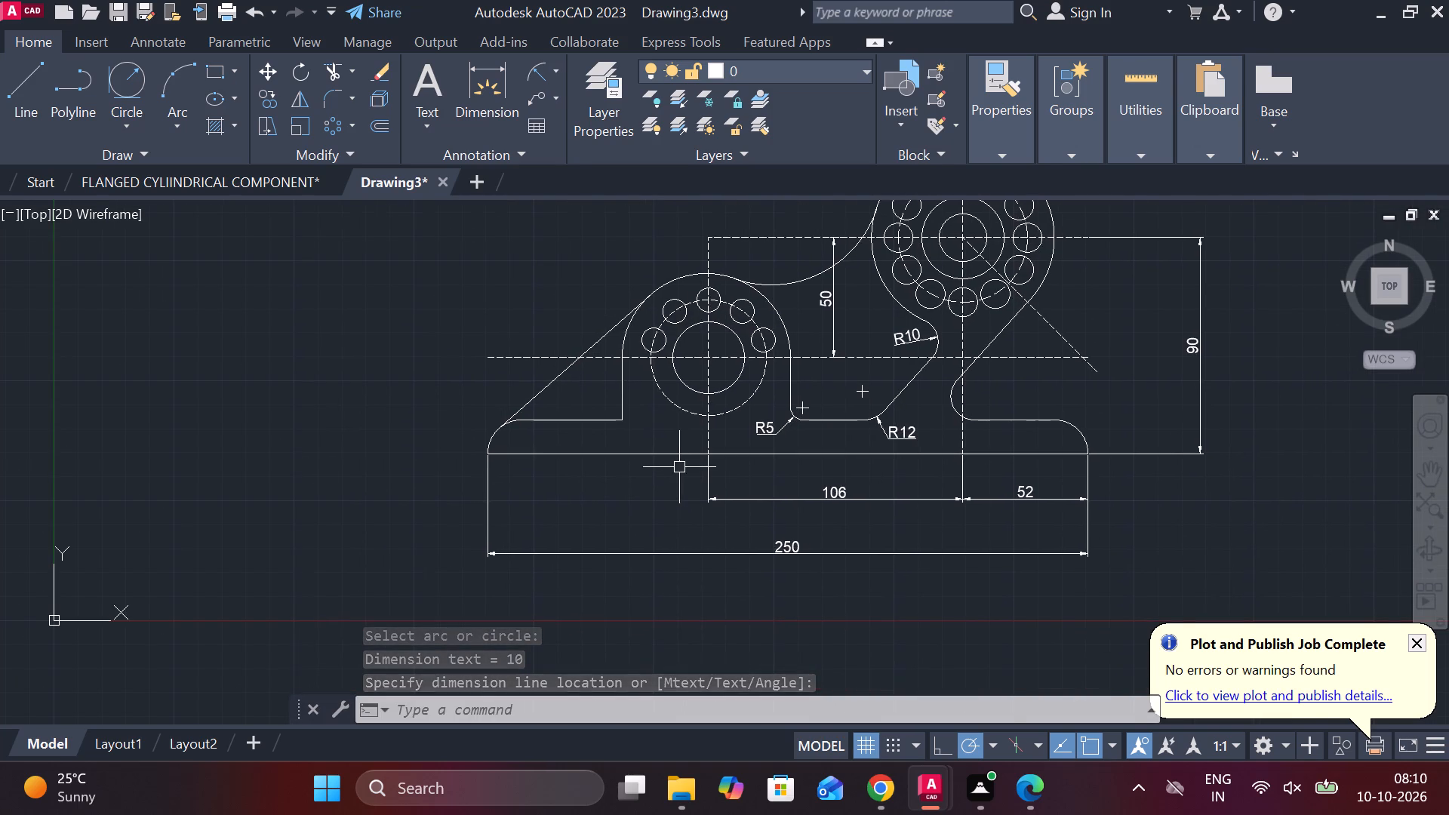
key("space")
key("Escape")
type("F R")
key("space")
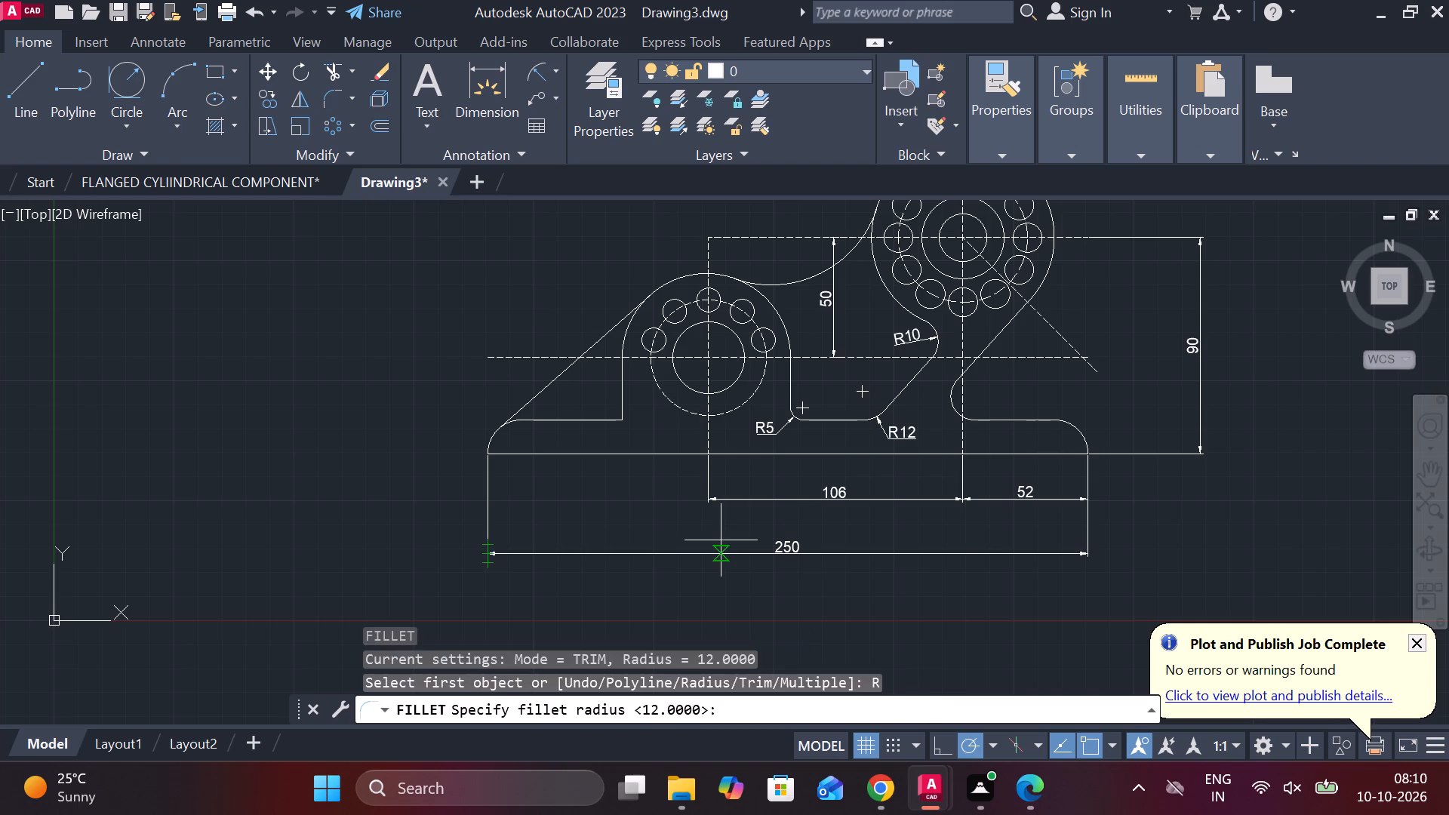
type("5")
key("space")
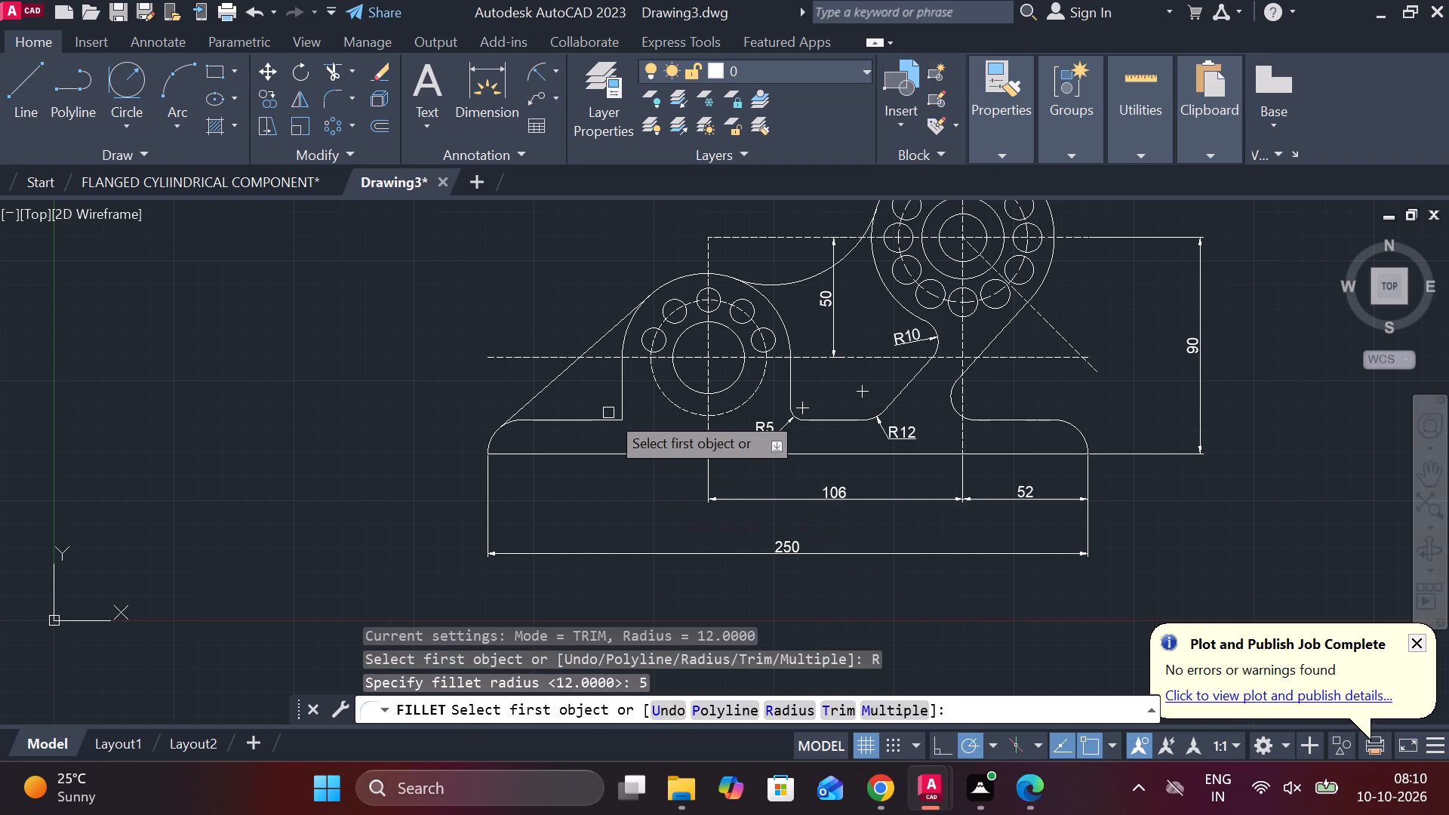
left_click(606, 423)
left_click(623, 409)
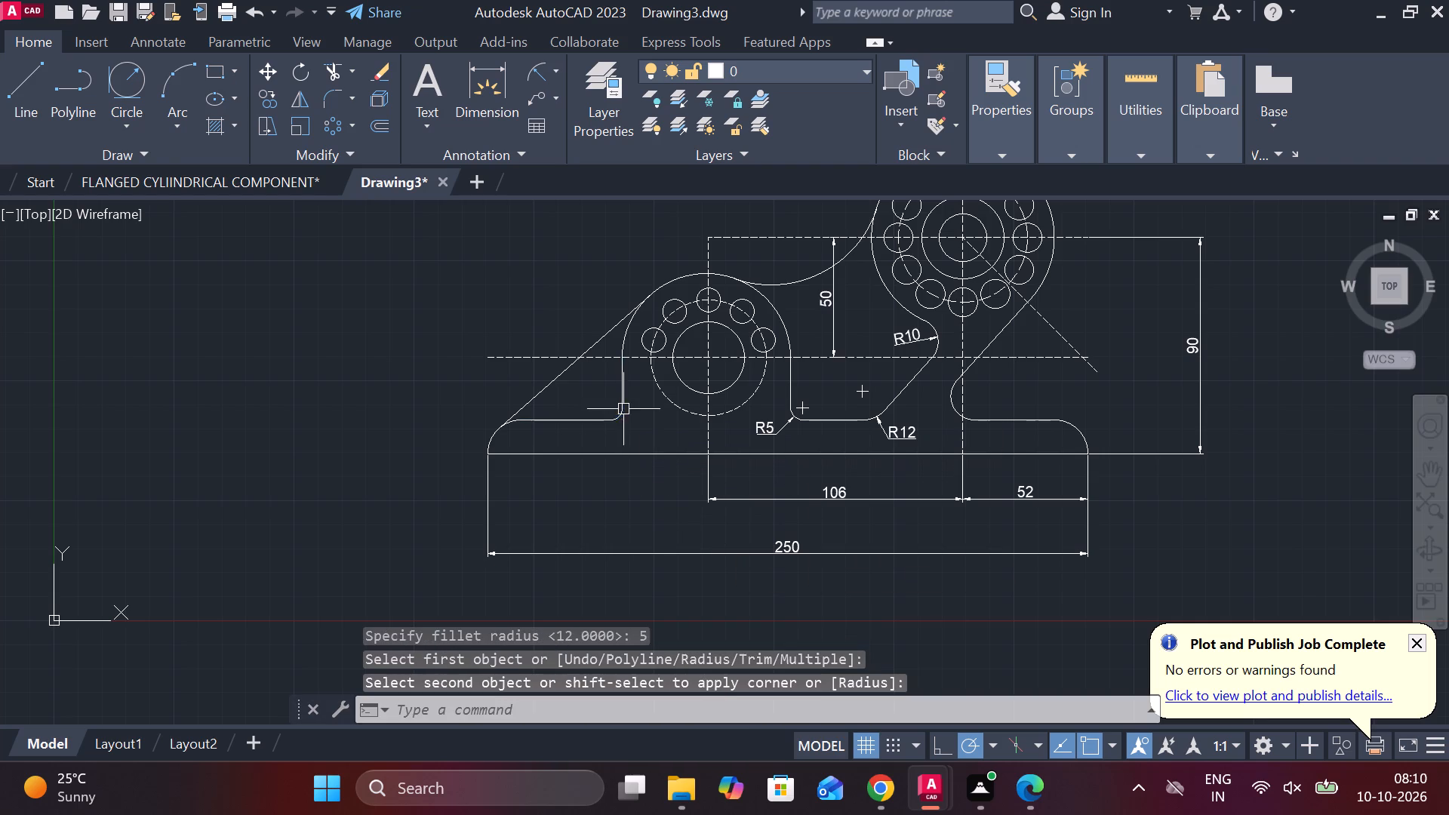
Add a radius dimension to the new fillet on the five-hole flange's left side, with its text below the base's top edge.
left_click(529, 67)
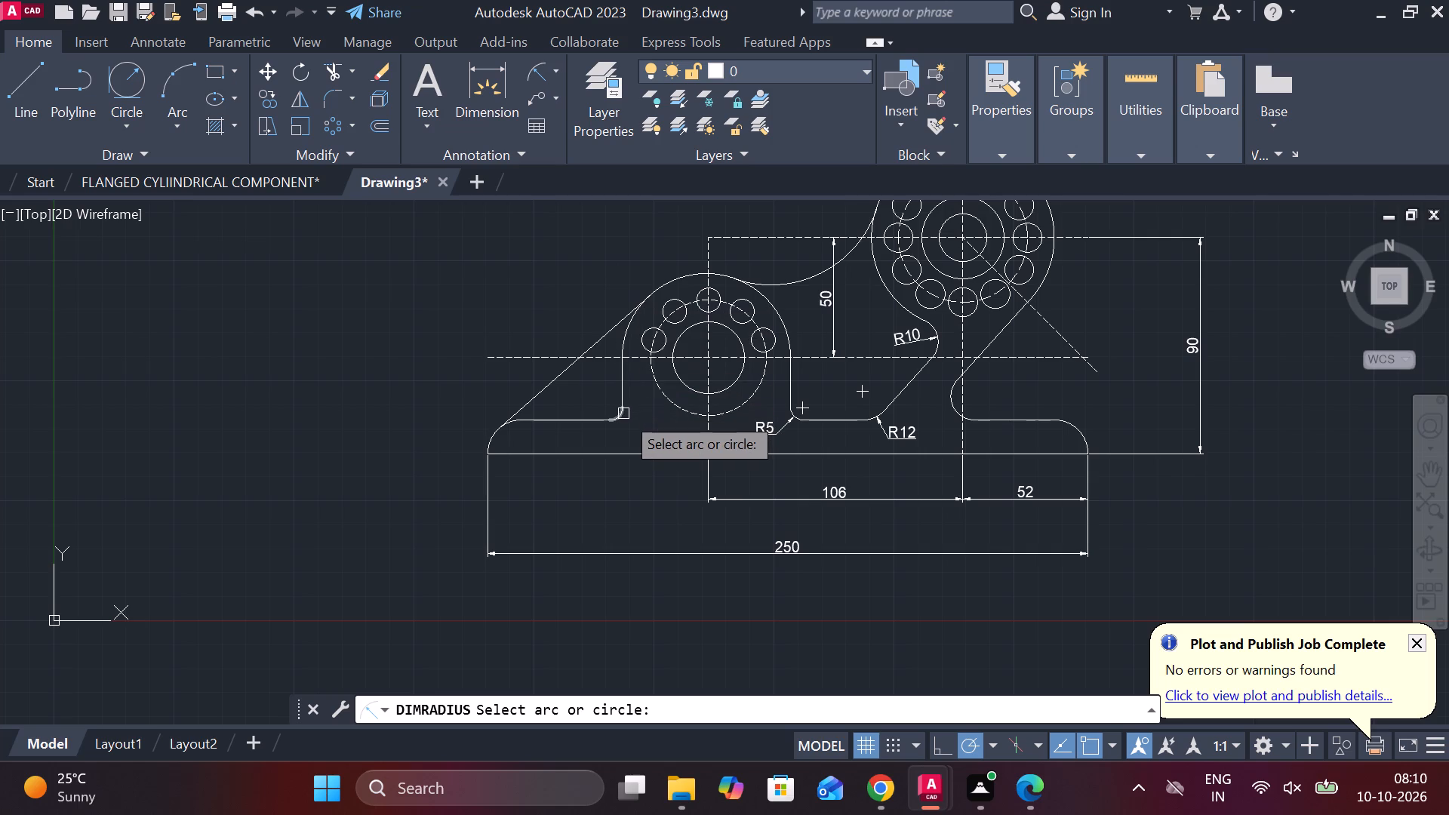
scroll(623, 414, "up", 2)
left_click(611, 421)
left_click(627, 458)
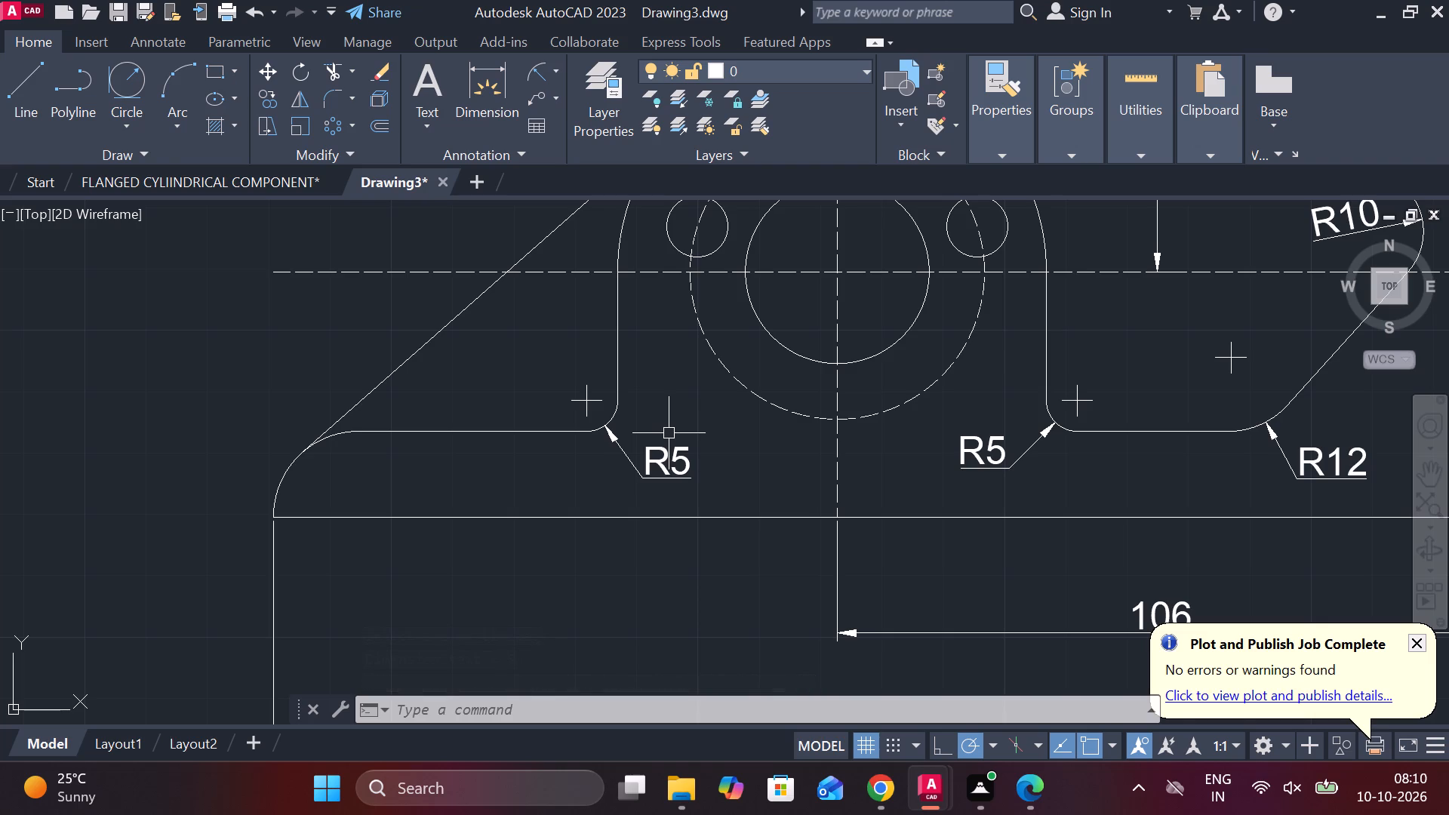
Add a radius dimension to the rounded corner at the base's left end, with its text outside the arc.
scroll(624, 432, "down", 1)
left_click(537, 72)
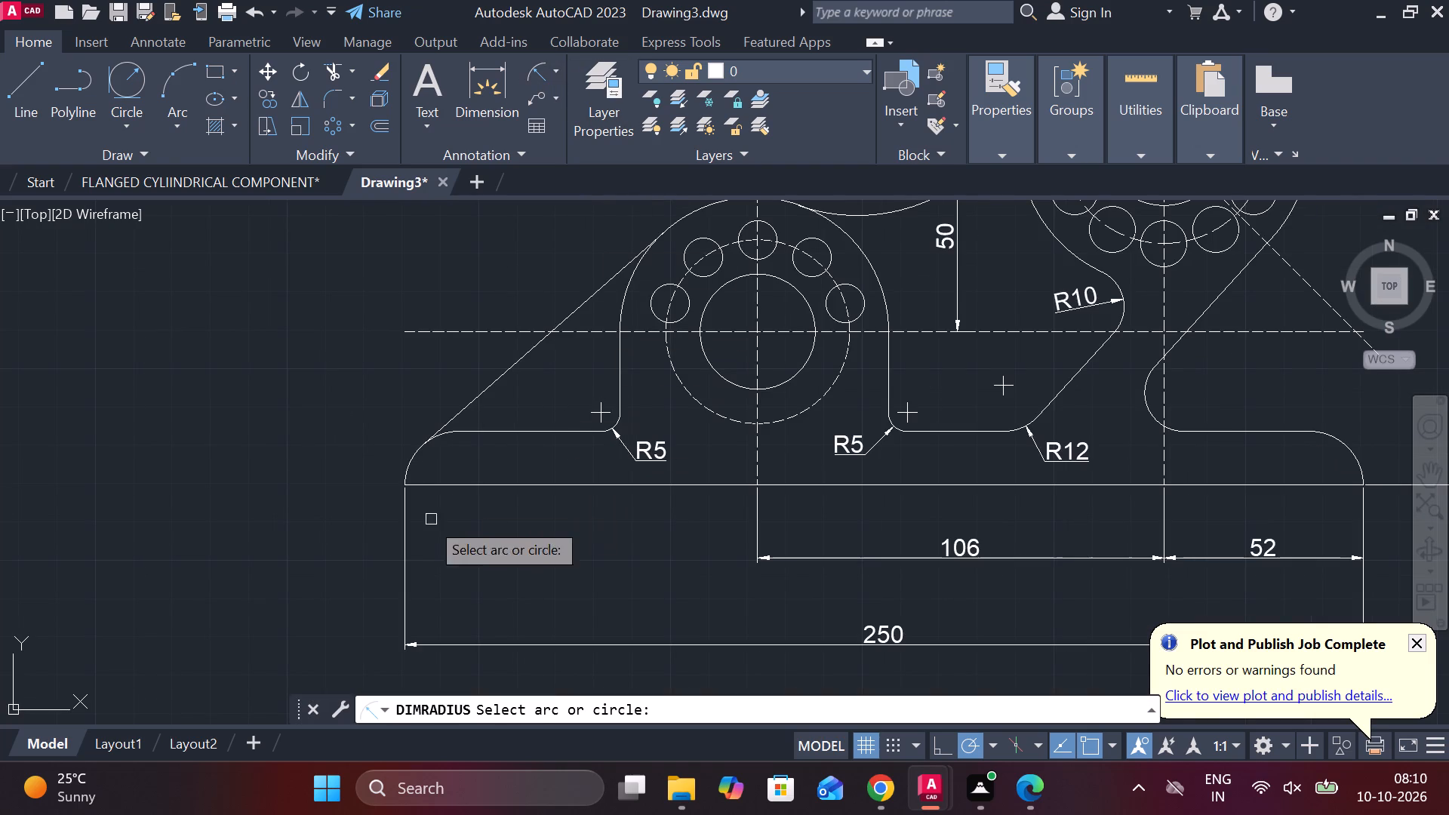
left_click(420, 457)
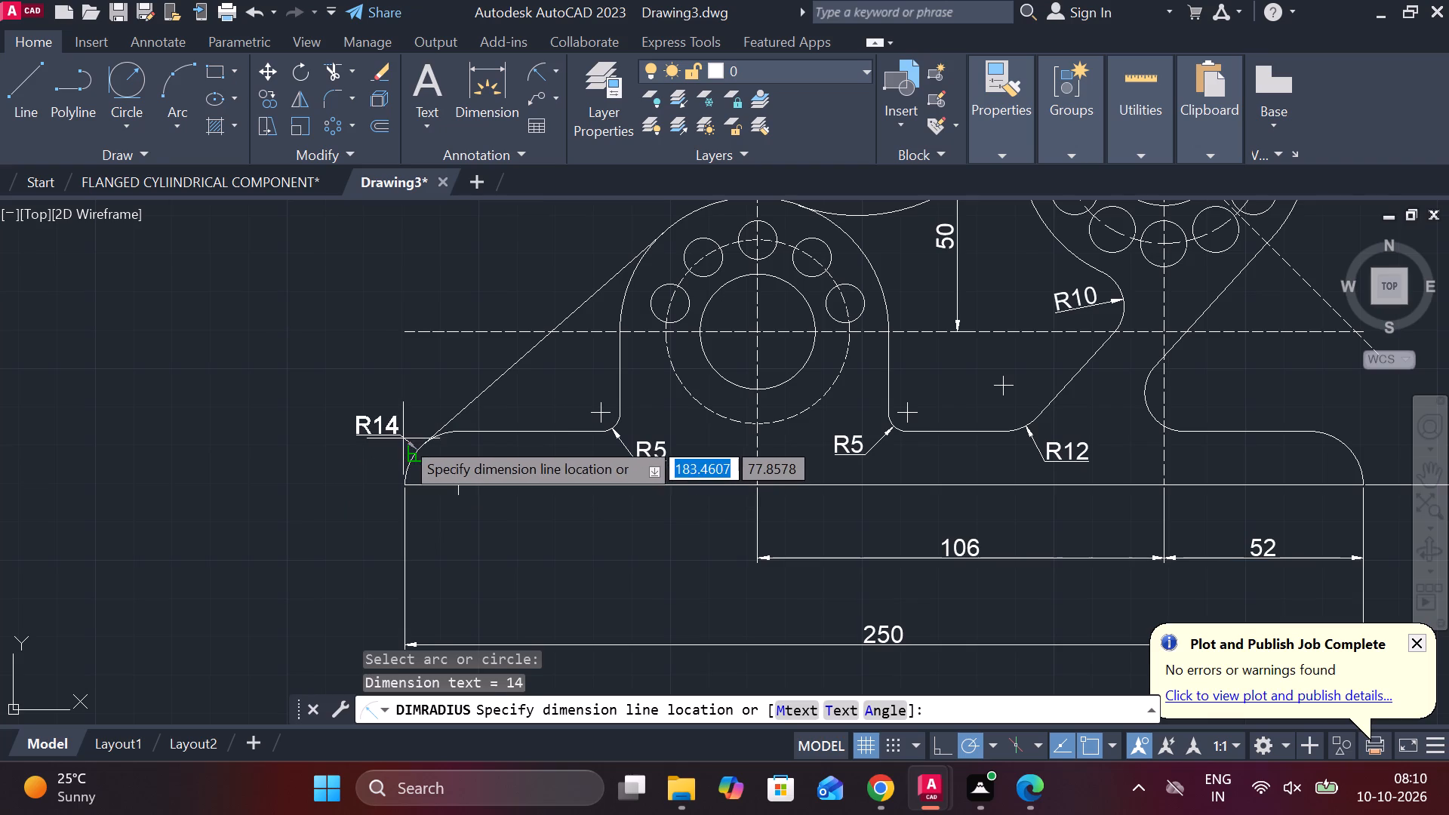
left_click(403, 438)
Add a radius dimension to the arc joining the right sloped rib line to the base's top edge, with its text inside the arc.
scroll(433, 434, "down", 1)
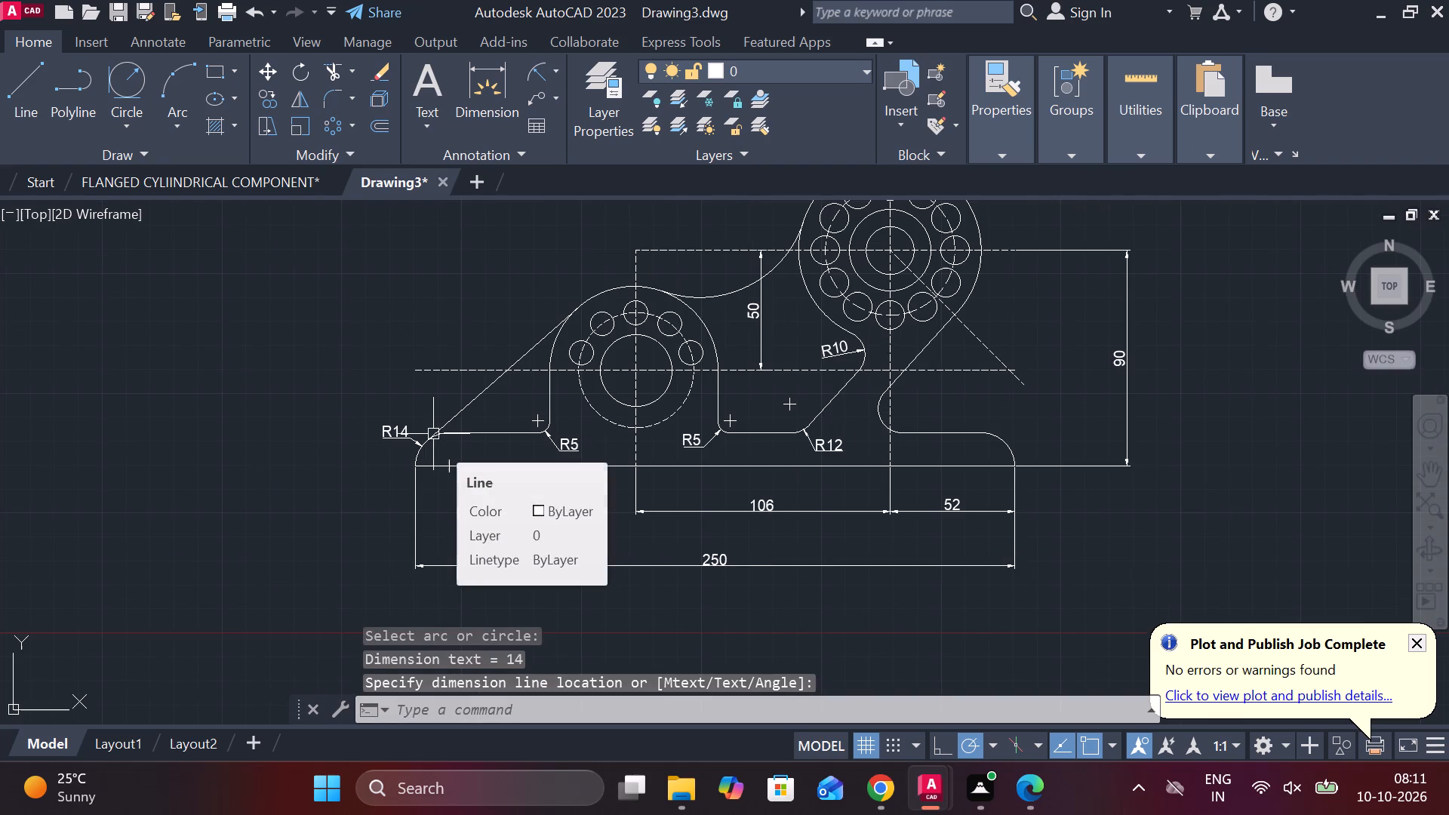
scroll(433, 434, "down", 2)
scroll(549, 397, "up", 2)
middle_click_drag(721, 410, 1170, 387)
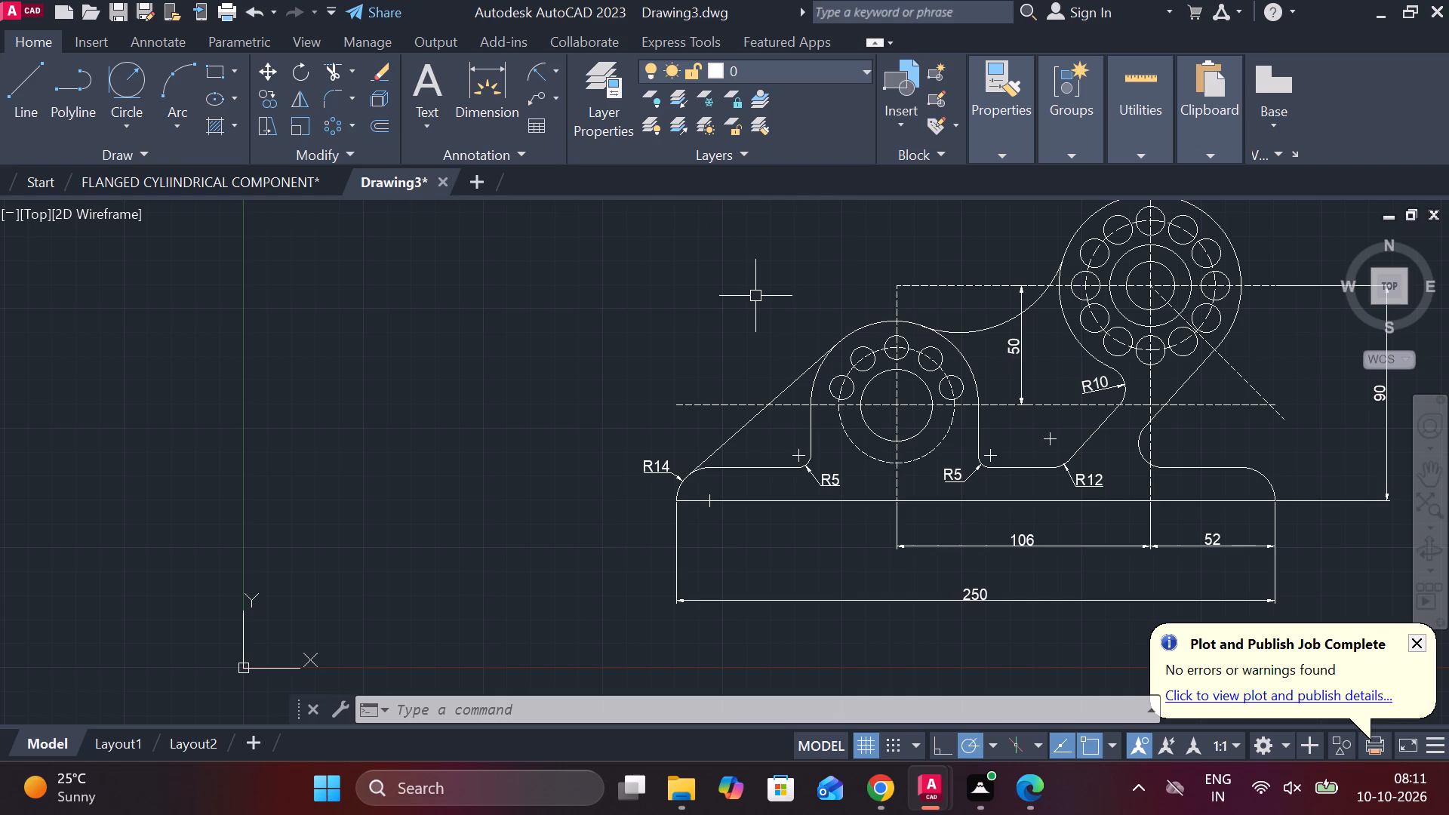
key("space")
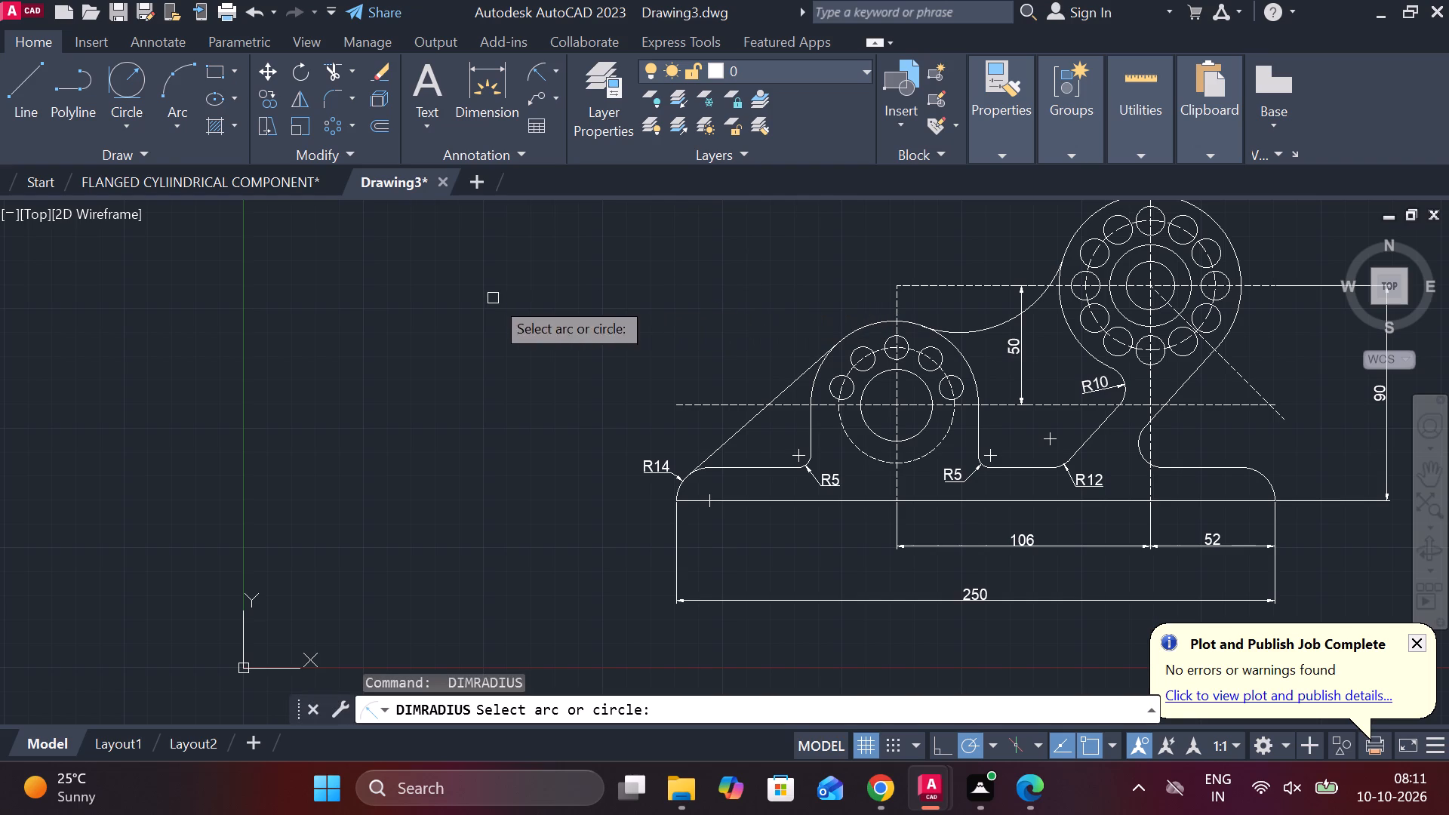
middle_click_drag(1117, 527, 481, 586)
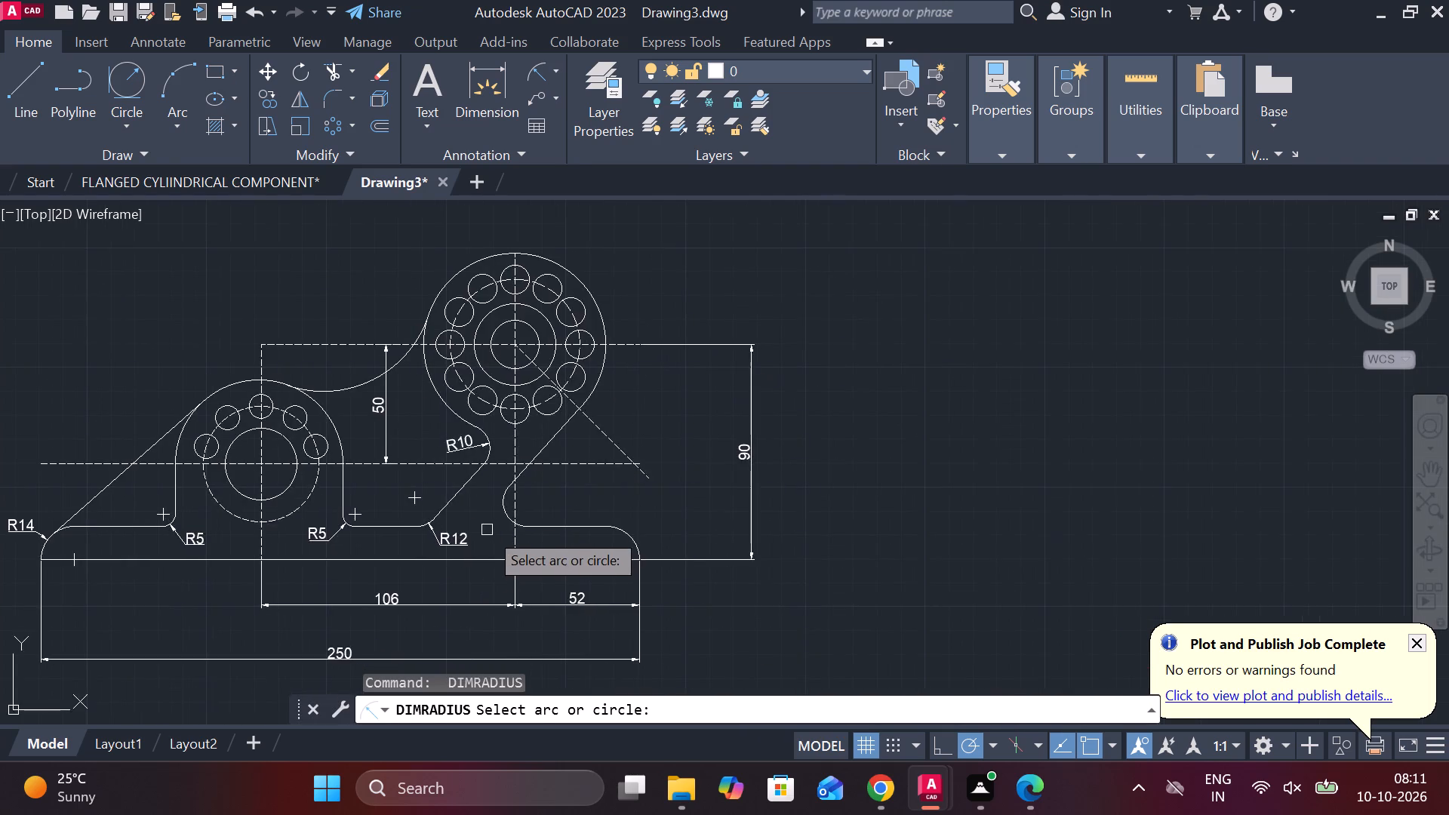
scroll(481, 516, "up", 2)
left_click(531, 501)
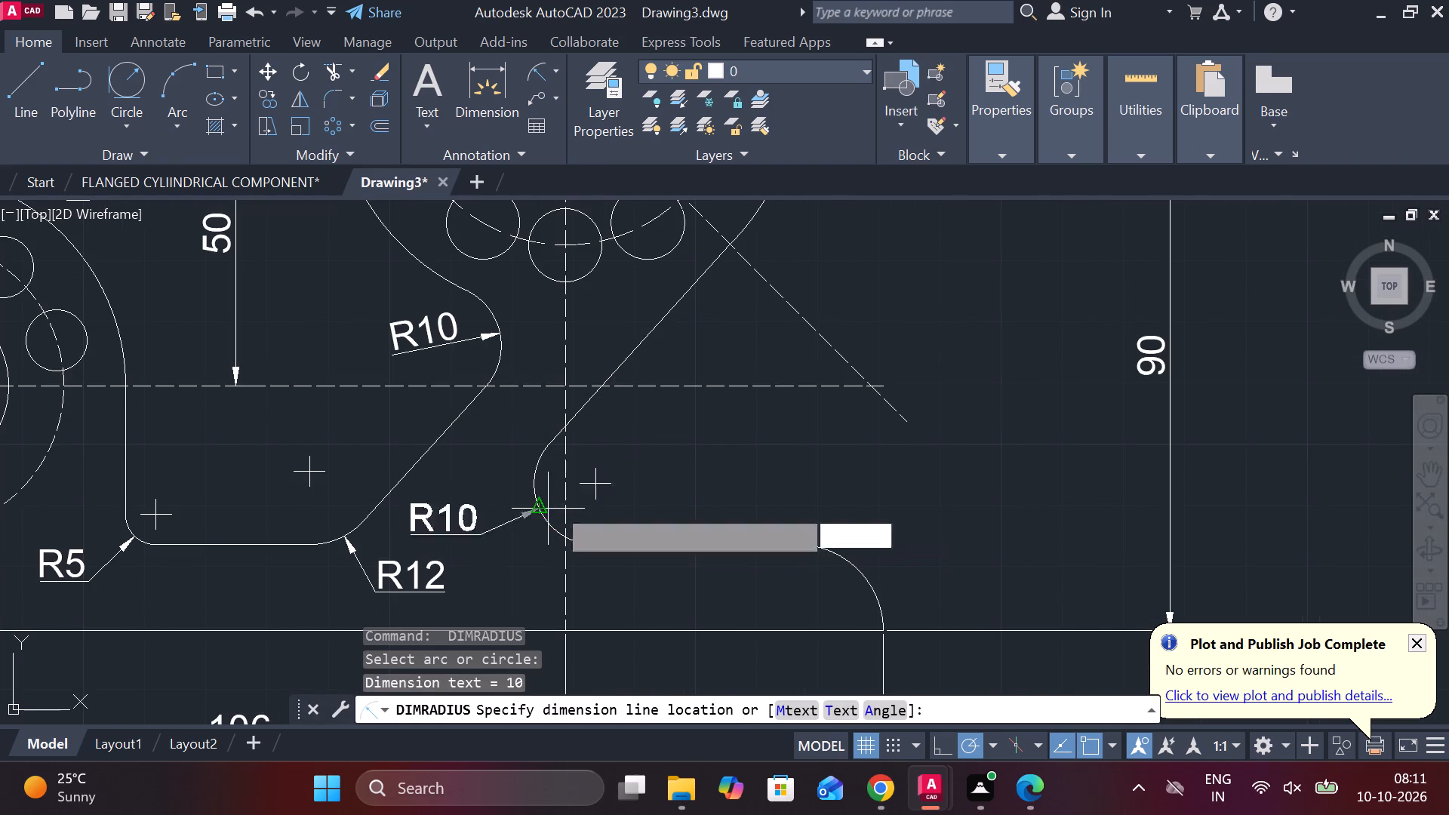
left_click(580, 495)
Add a radius dimension to the rounded corner at the base's right end, with its text outside above the arc.
middle_click(740, 491)
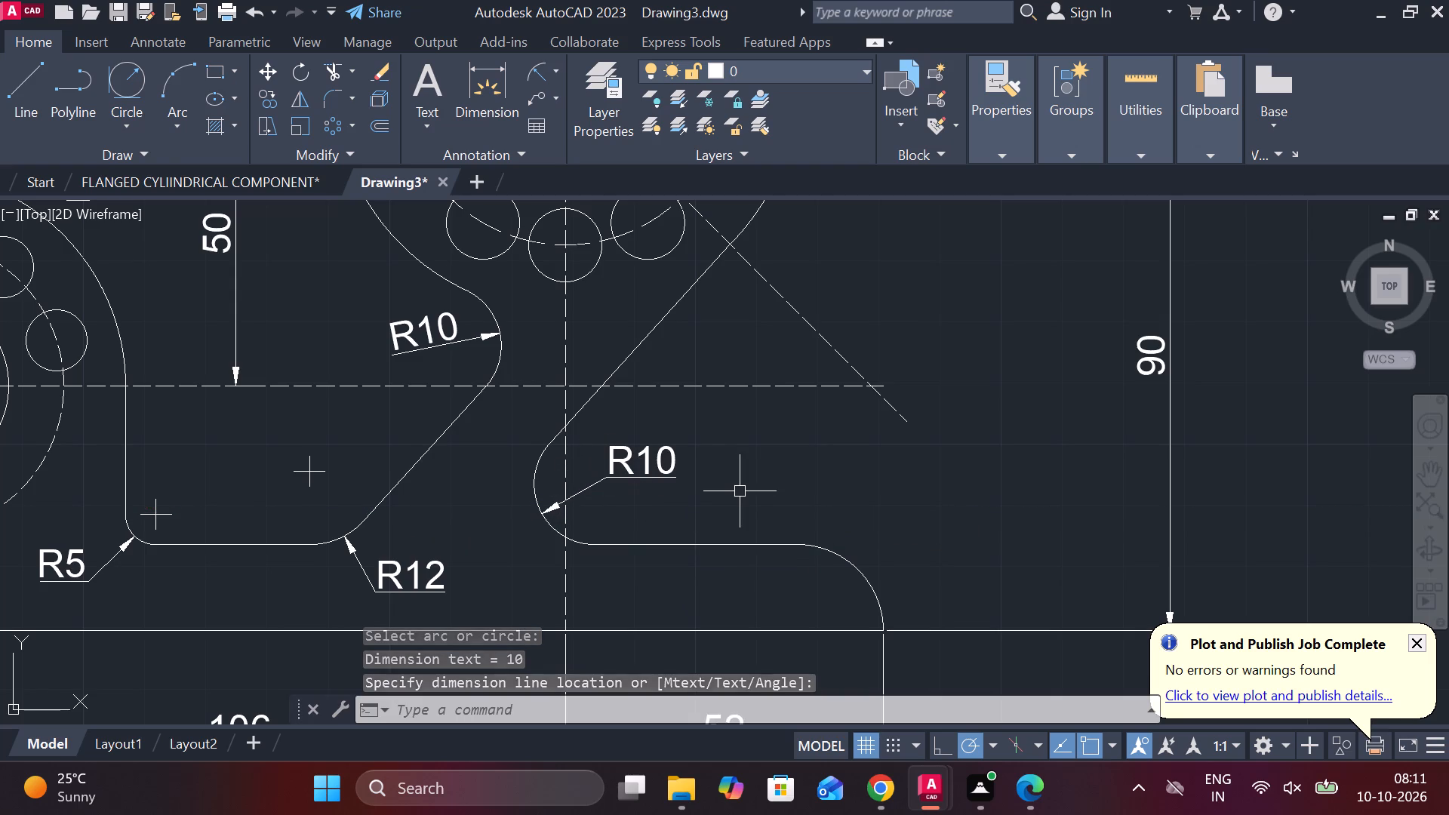
key("space")
middle_click_drag(769, 547, 715, 515)
left_click(811, 540)
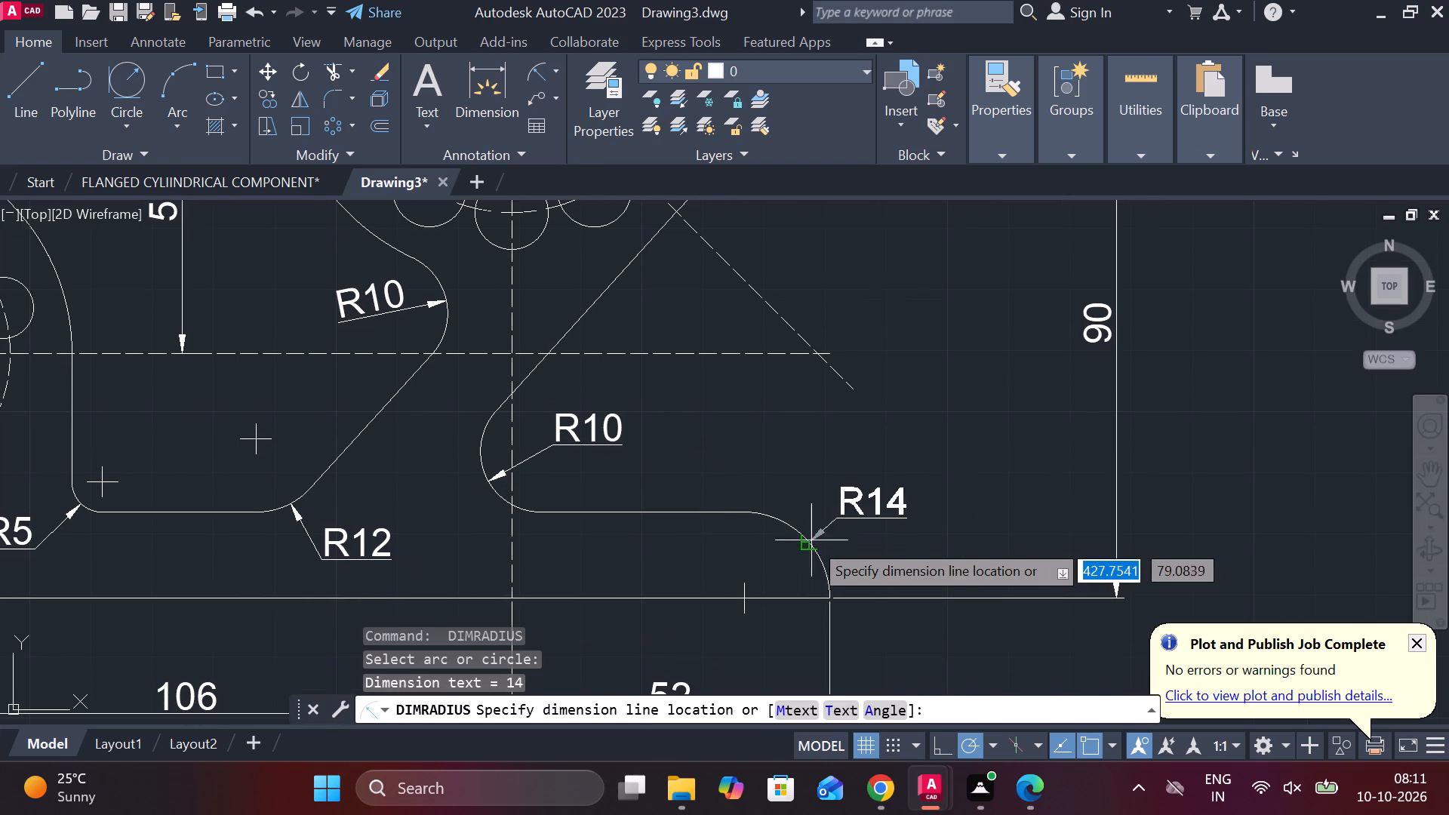
left_click(825, 519)
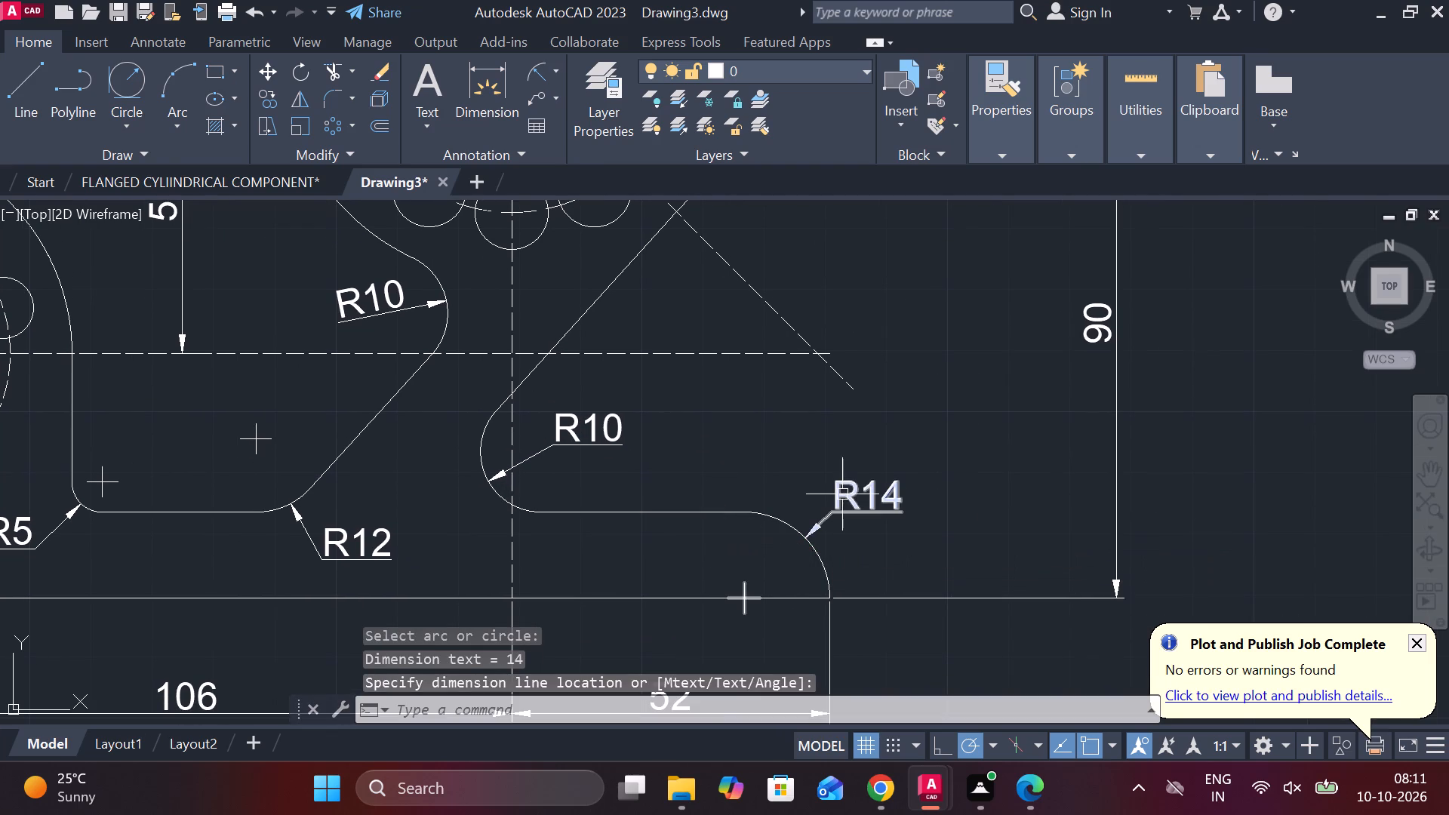
Add a radius dimension to the large concave arc joining the two flanges, with its text above the arc.
key("space")
middle_click_drag(685, 396, 685, 405)
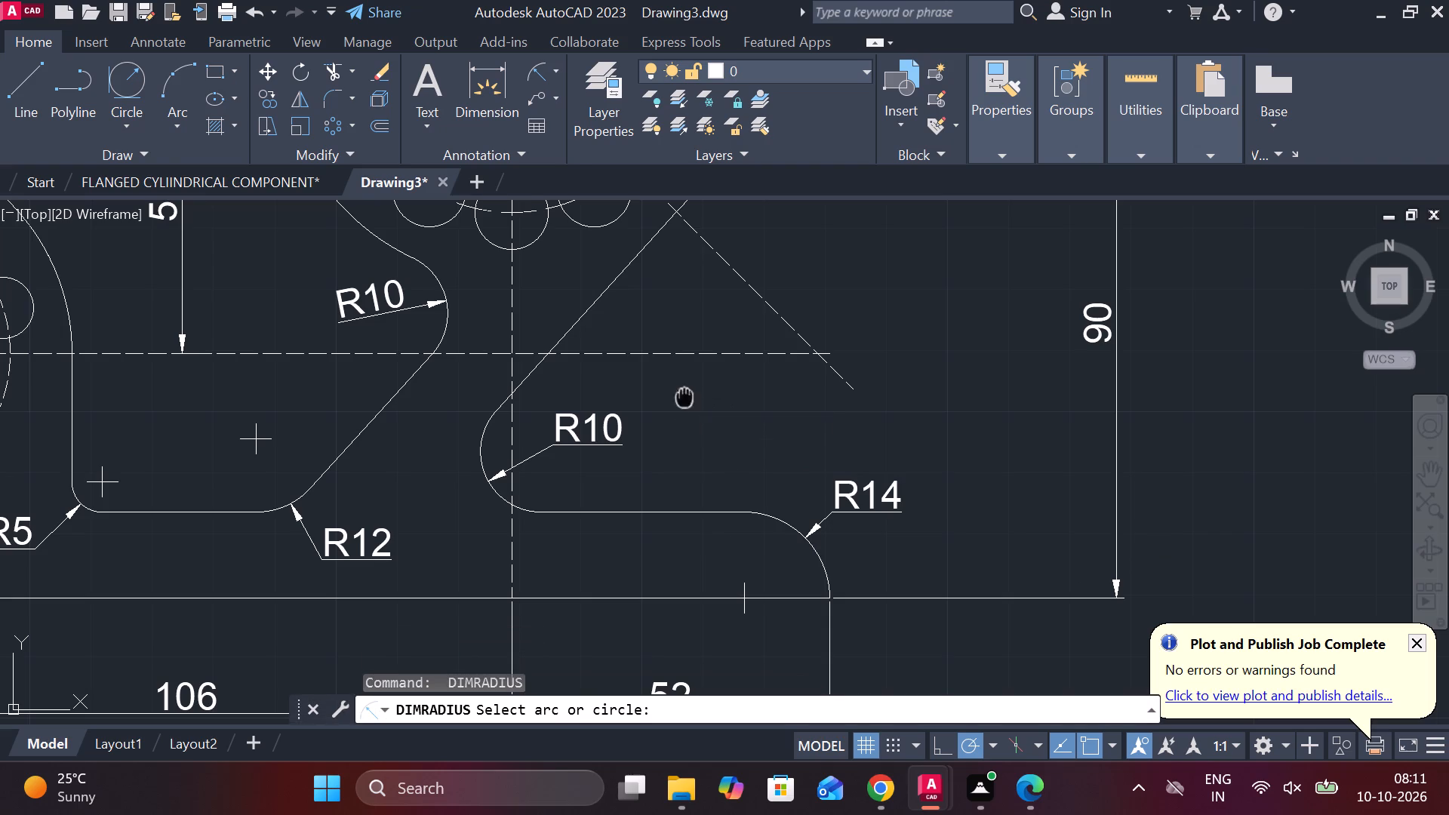
middle_click_drag(685, 405, 701, 544)
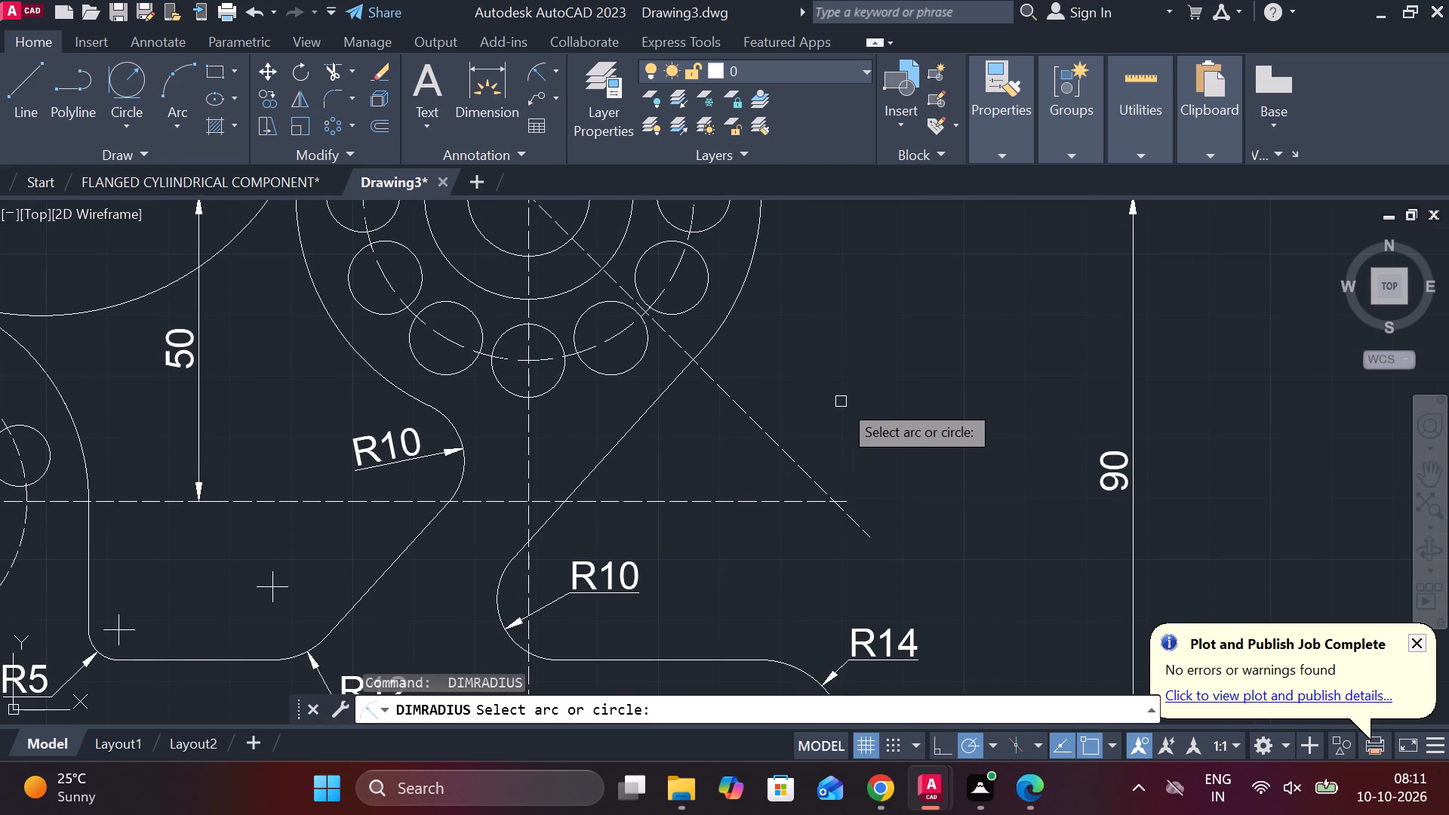
scroll(841, 401, "down", 1)
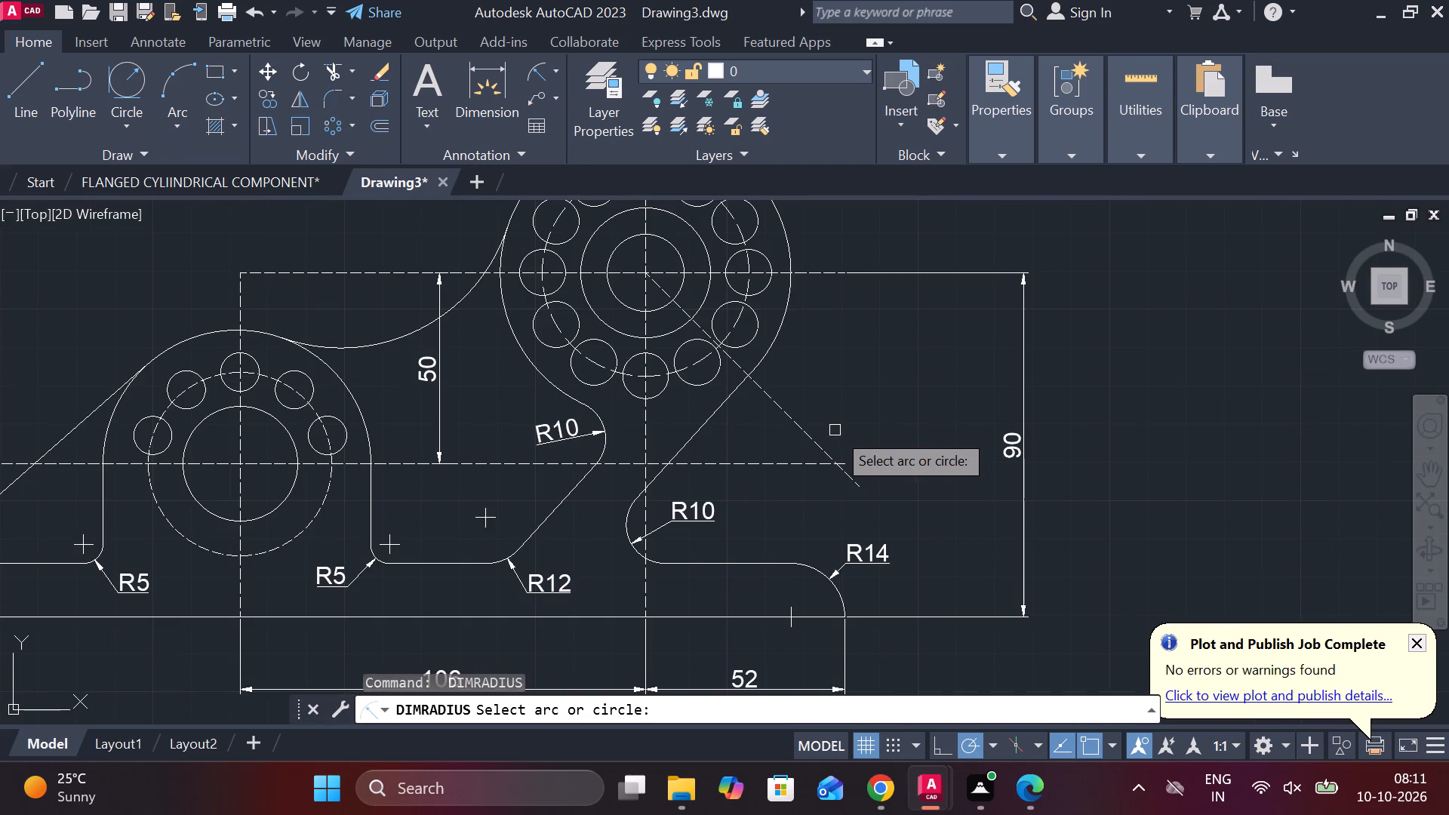
middle_click_drag(746, 445, 1041, 616)
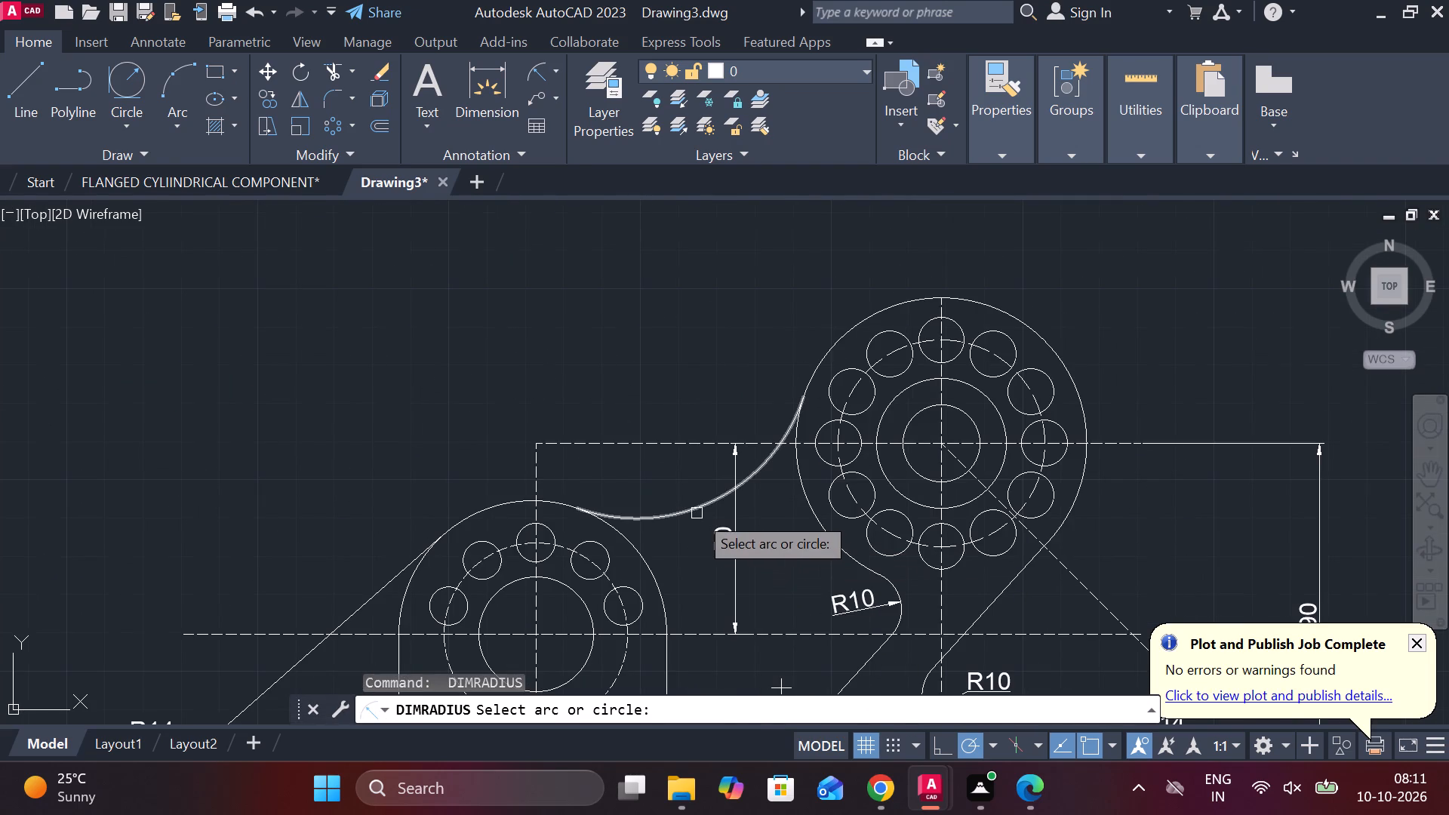
left_click(697, 513)
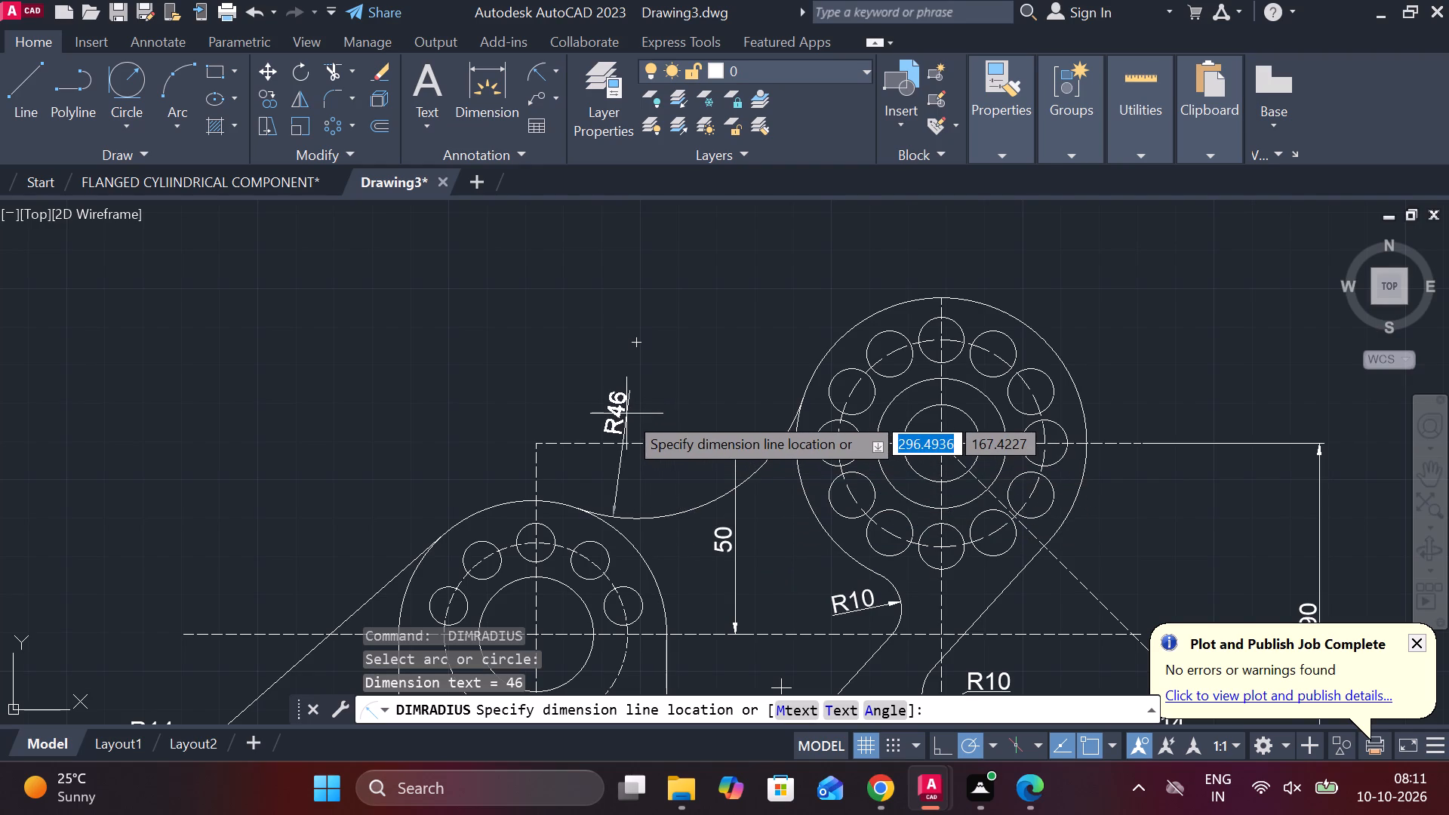
left_click(674, 407)
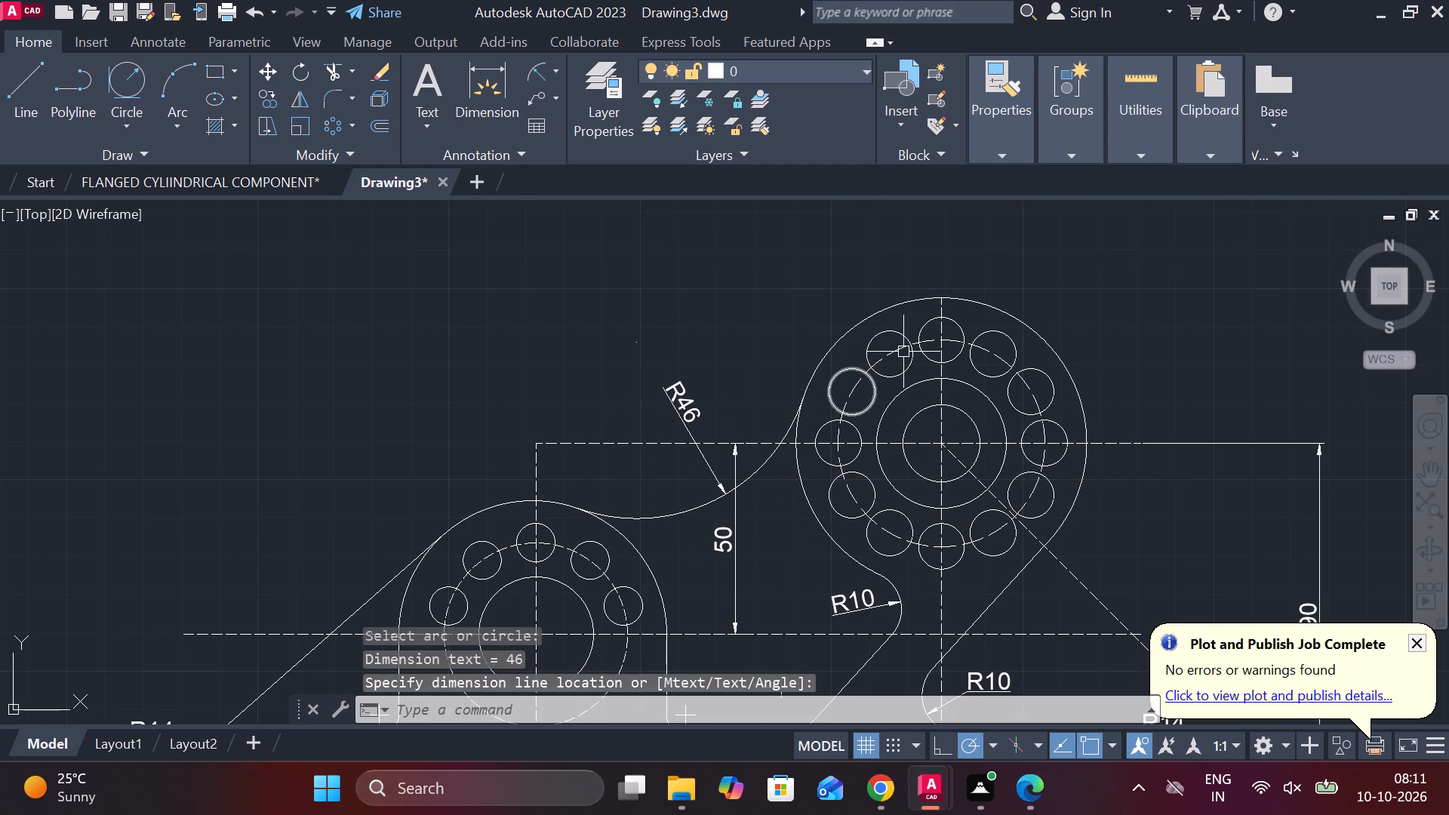
Add a radius dimension to the five-hole flange's outer arc, with its text above and left of the flange.
scroll(841, 421, "down", 1)
middle_click_drag(741, 515, 793, 436)
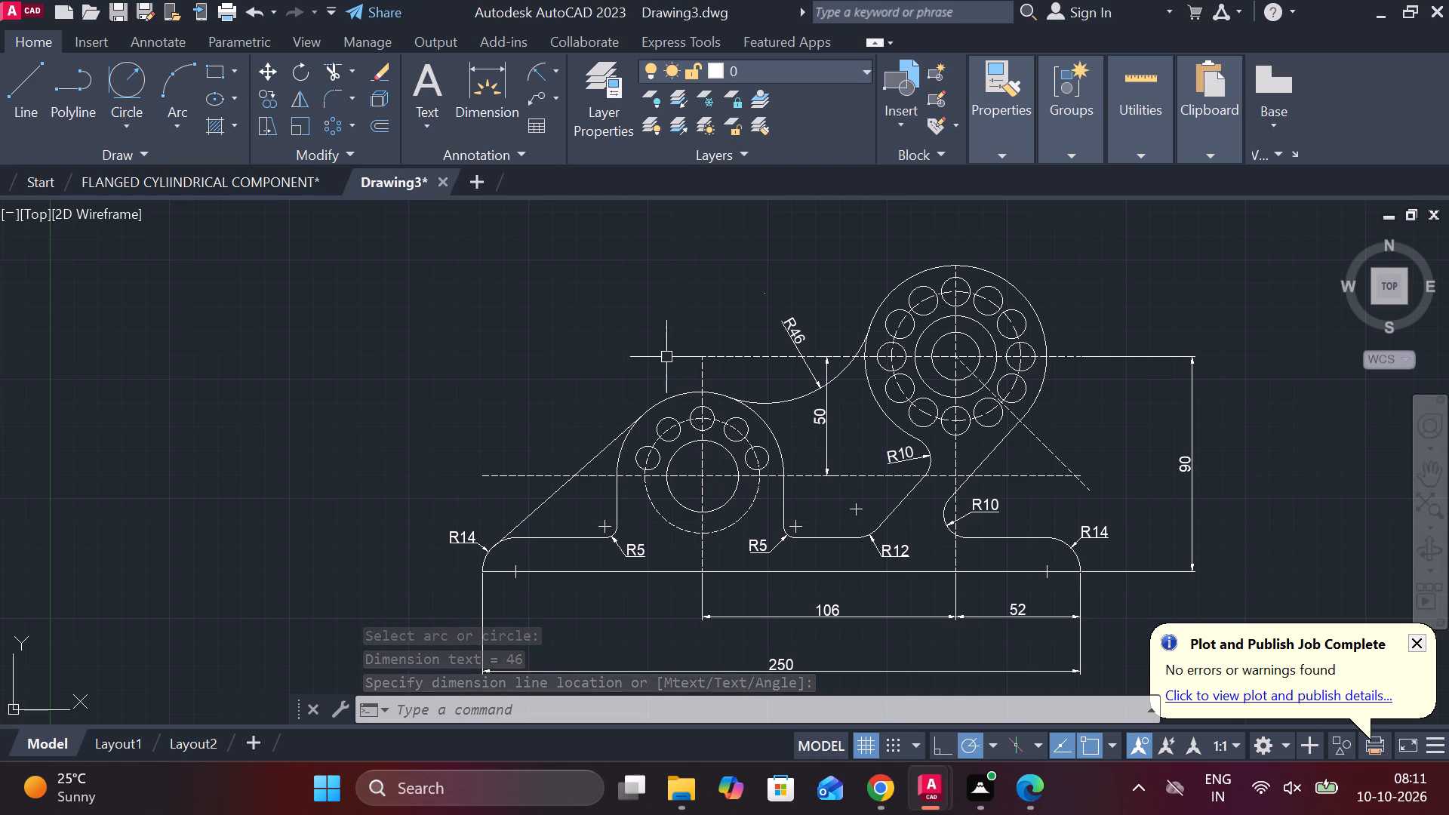
scroll(651, 388, "up", 1)
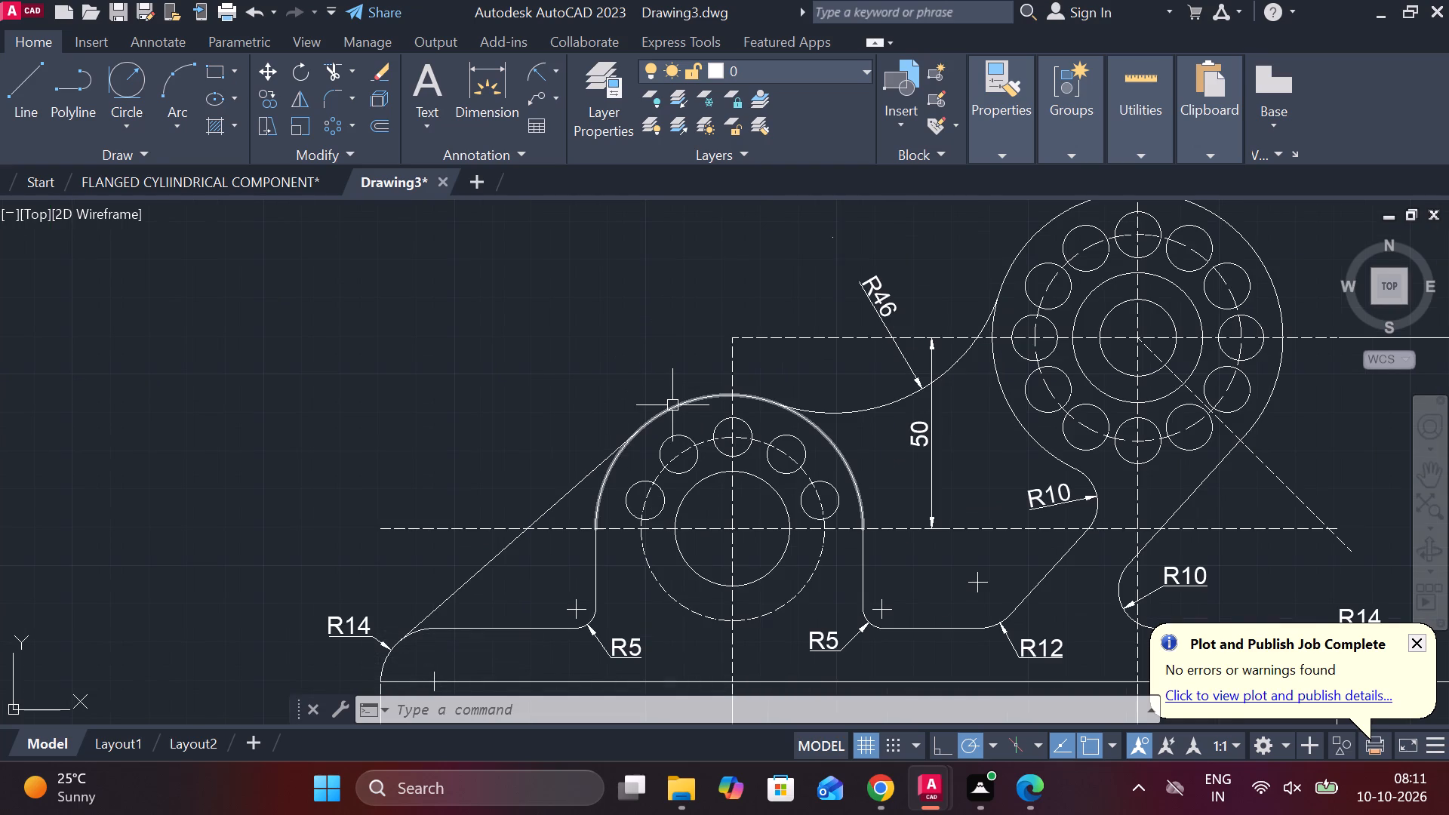
key("space")
left_click(673, 414)
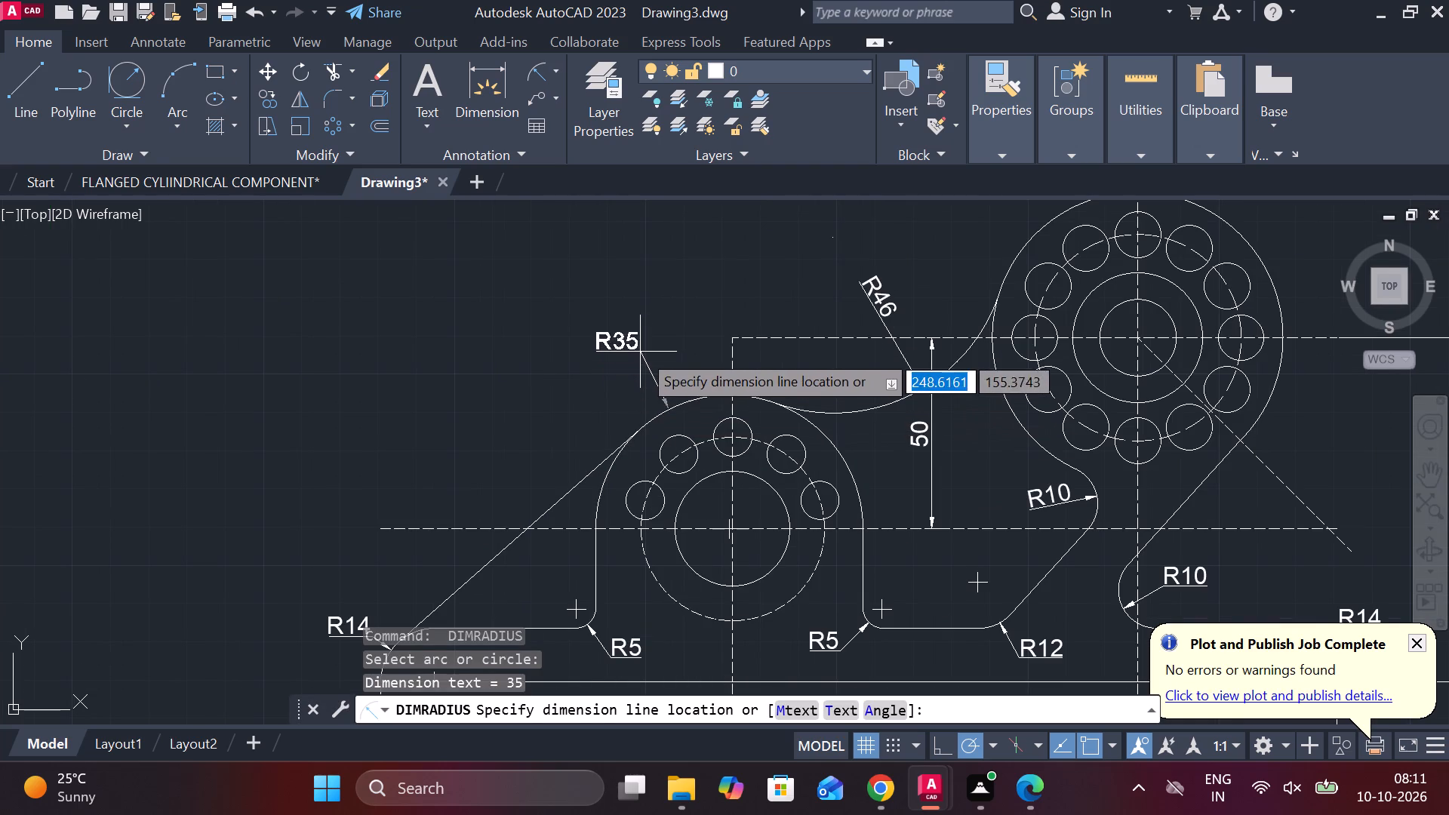
left_click(640, 339)
Add a radius dimension to the five-hole flange's dashed pitch circle, with its text outside the flange at upper left.
scroll(647, 486, "up", 2)
key("space")
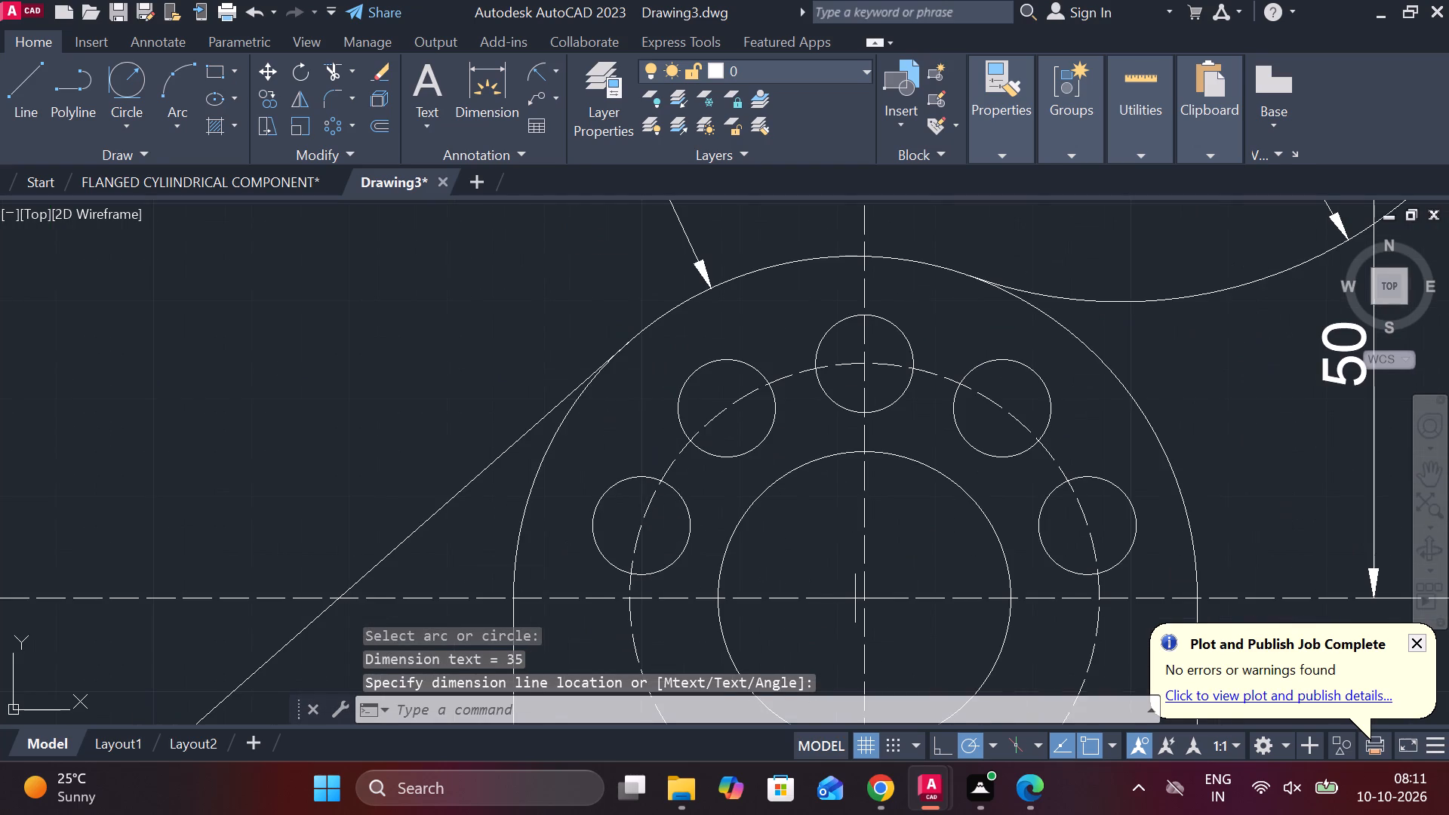
left_click(665, 463)
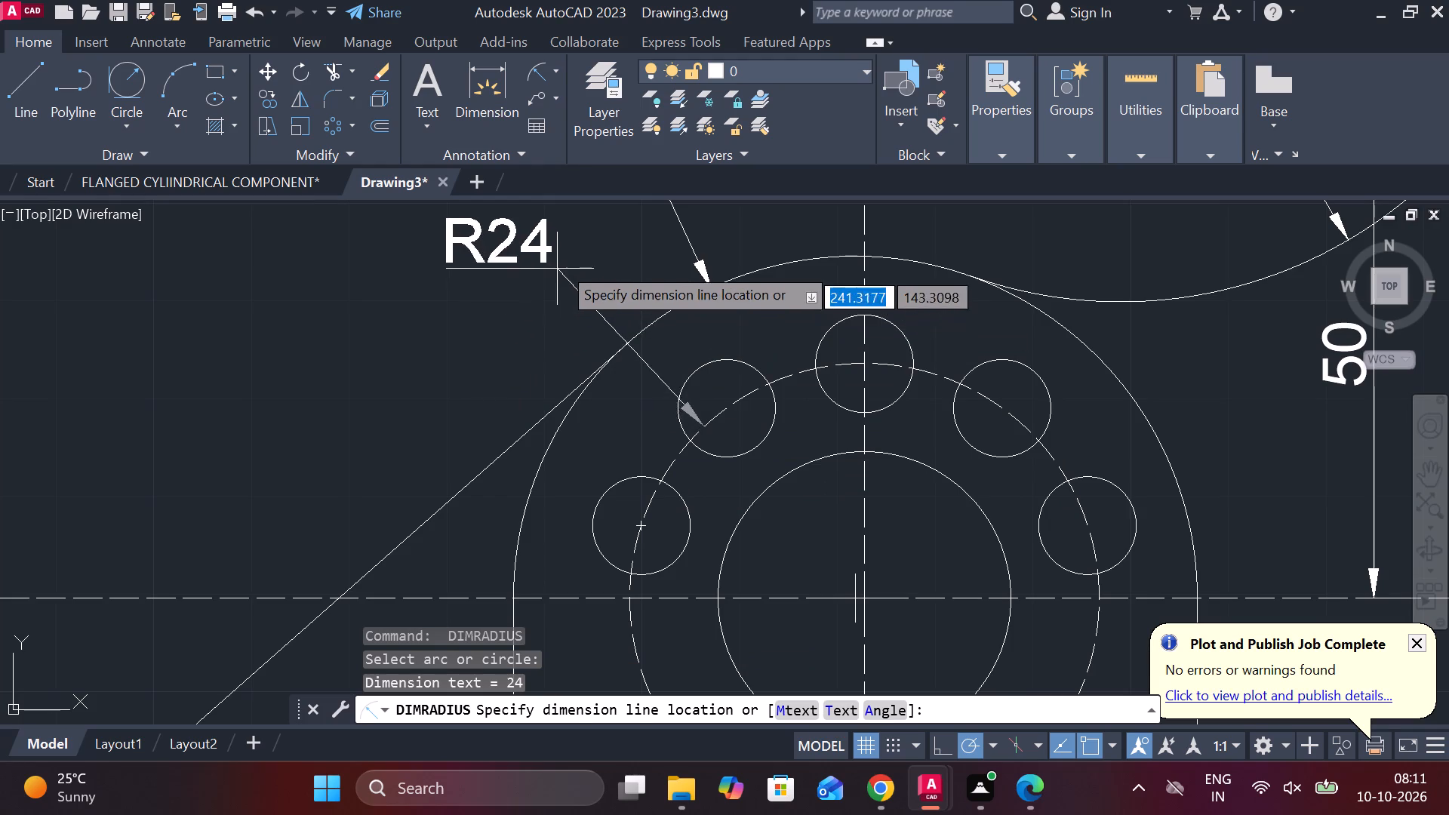
left_click(471, 299)
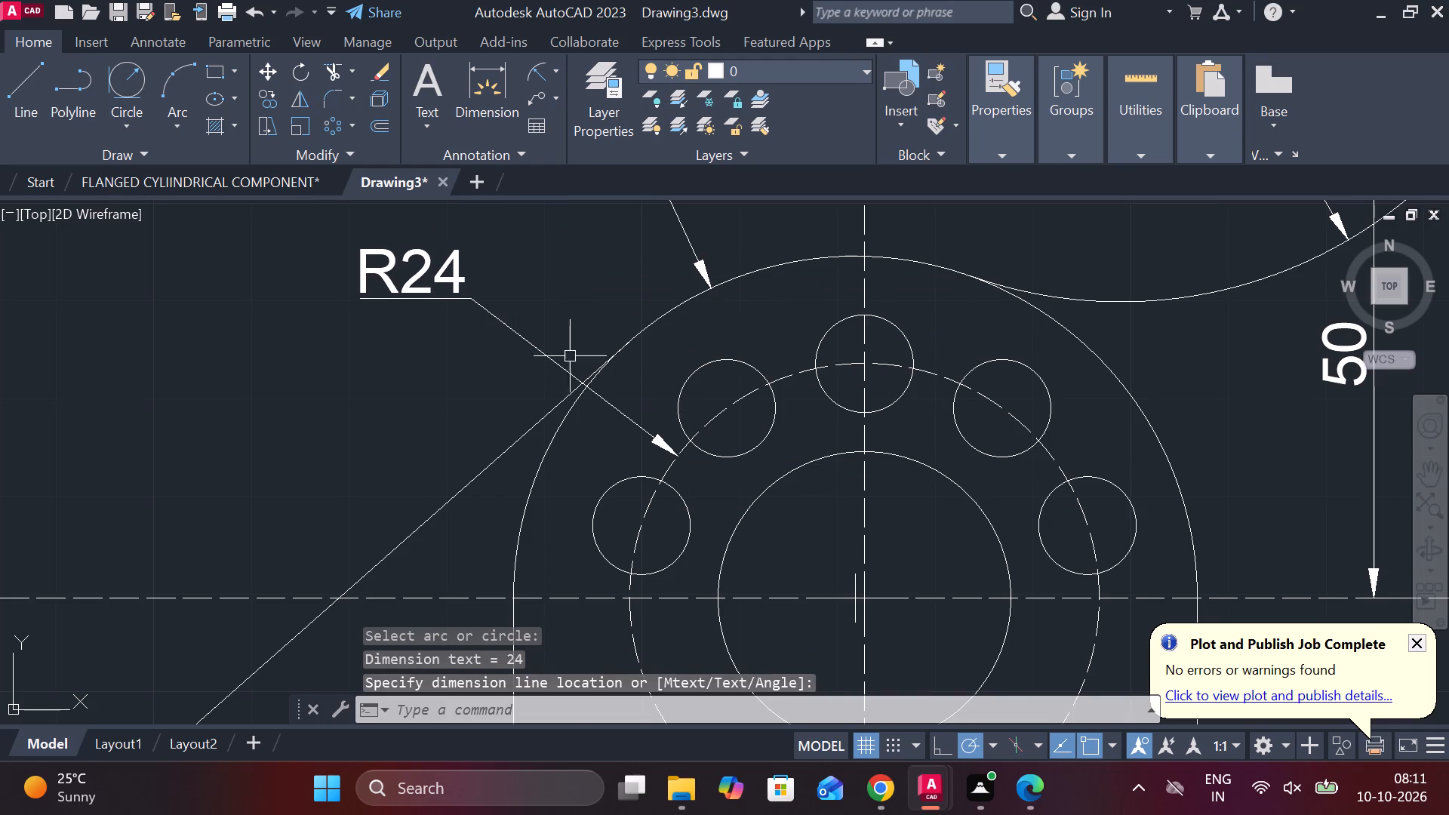
Add a radius dimension to the five-hole flange's central bore, with its text below and left of the bore.
middle_click_drag(574, 367, 721, 211)
key("space")
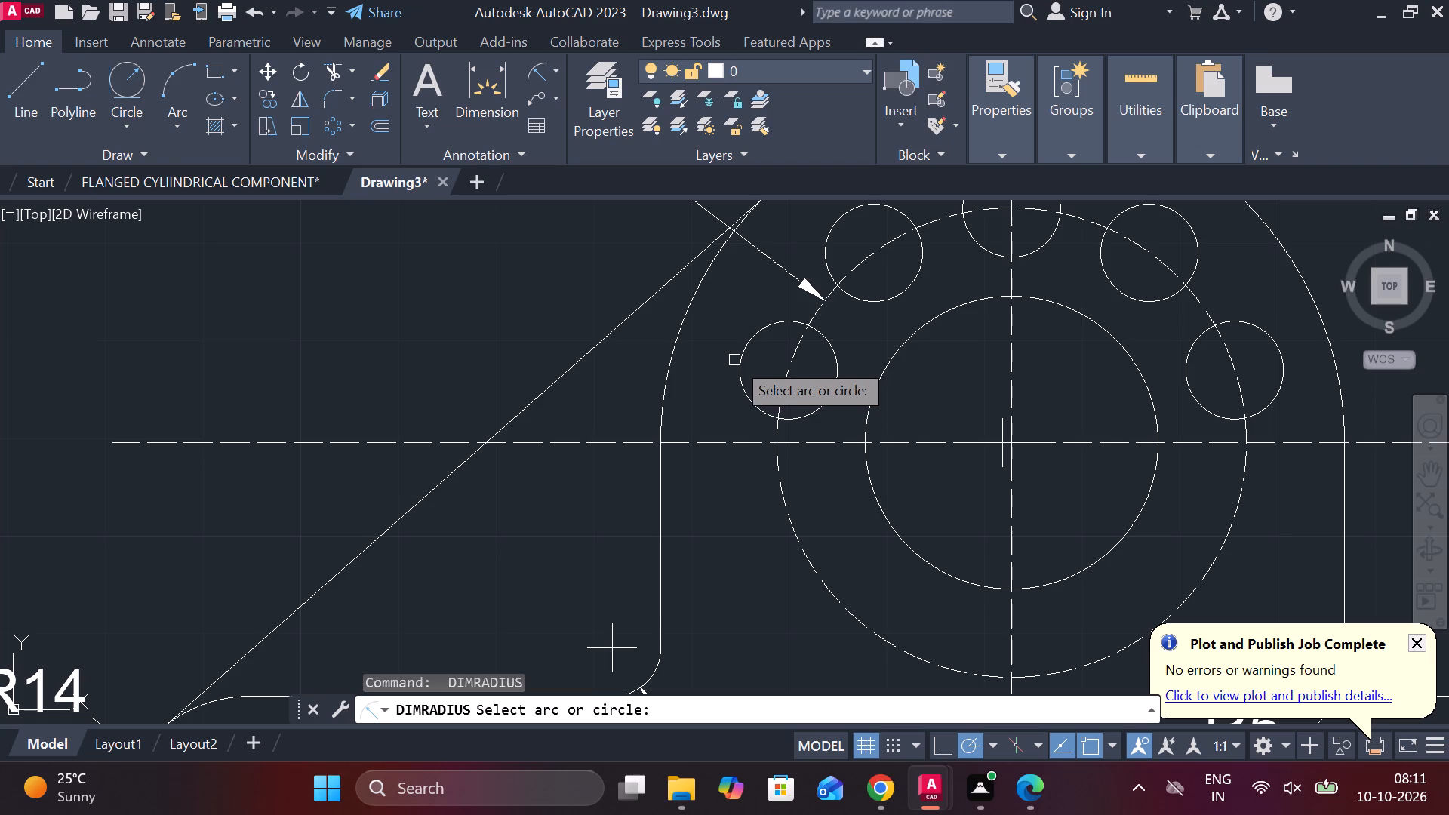
scroll(746, 320, "down", 2)
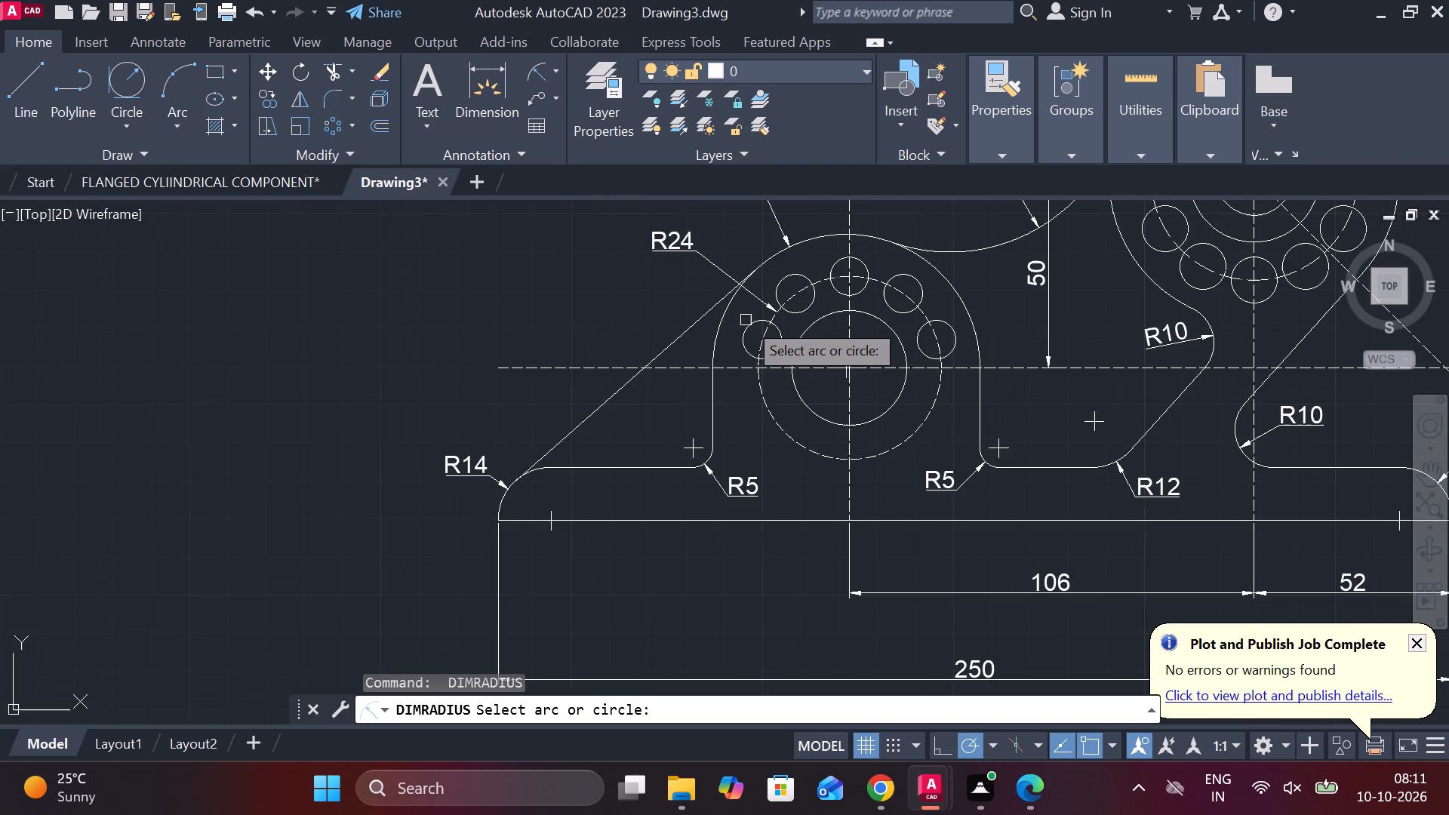
scroll(746, 340, "up", 1)
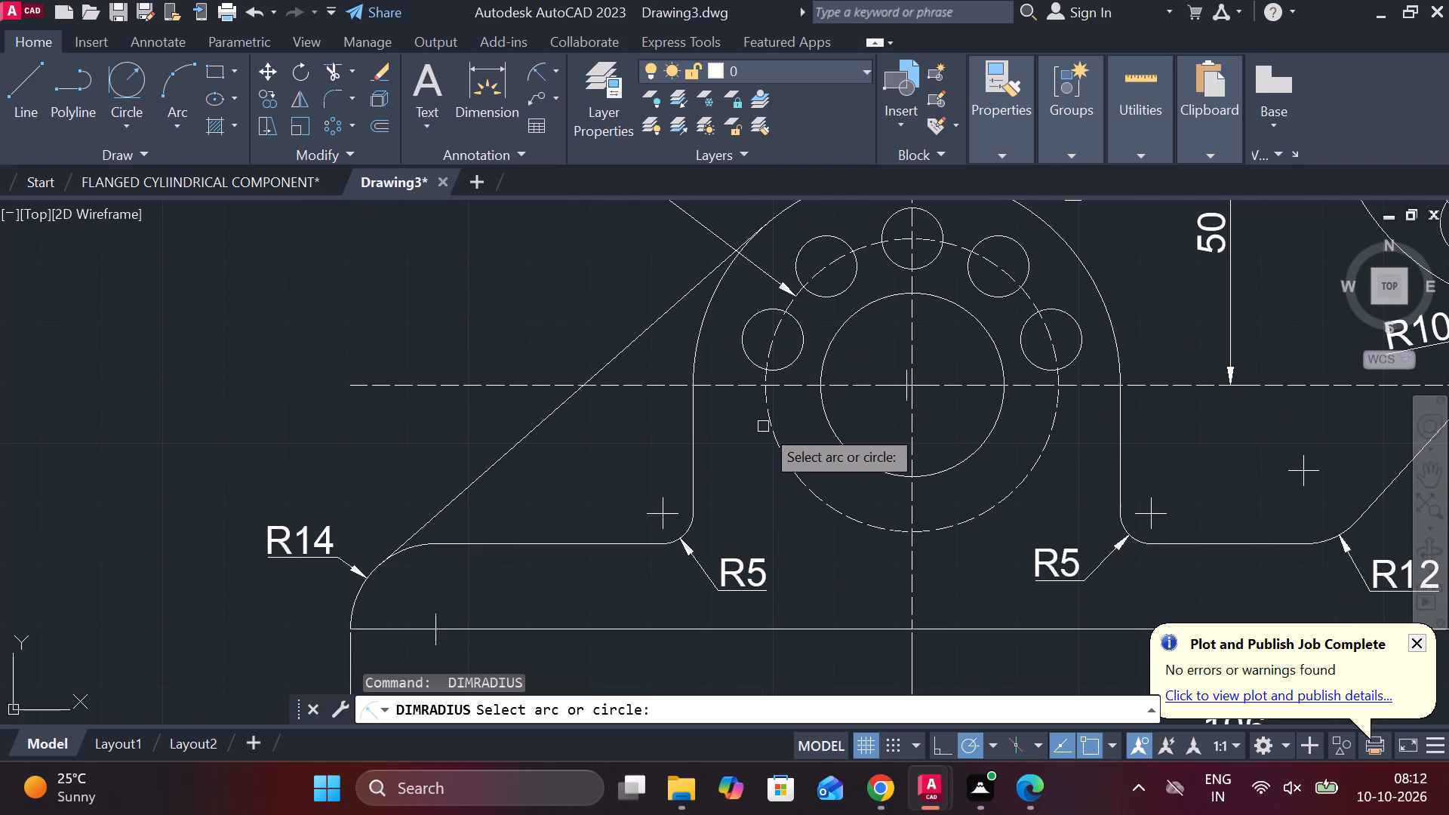
scroll(749, 400, "down", 1)
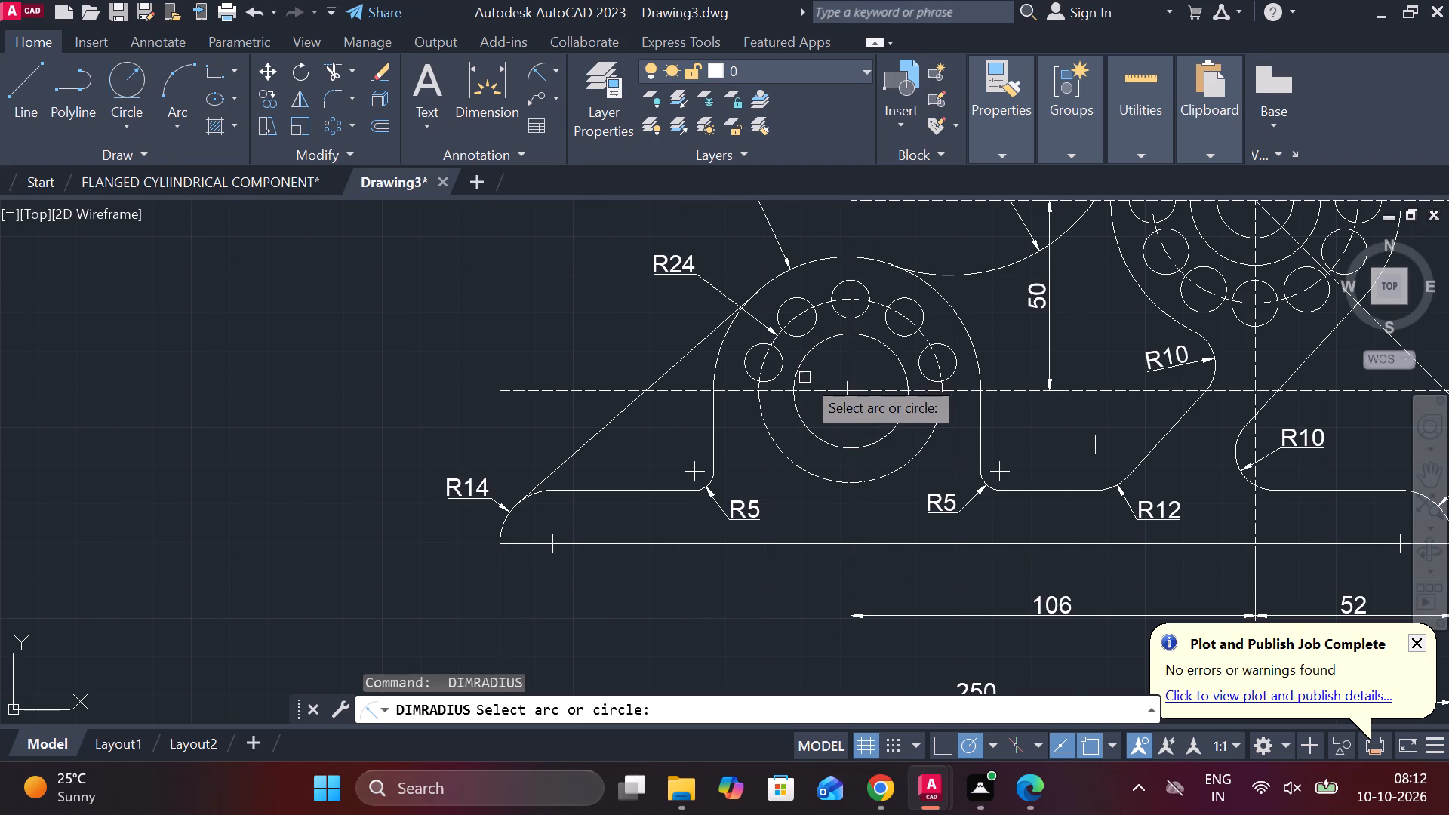
left_click(798, 423)
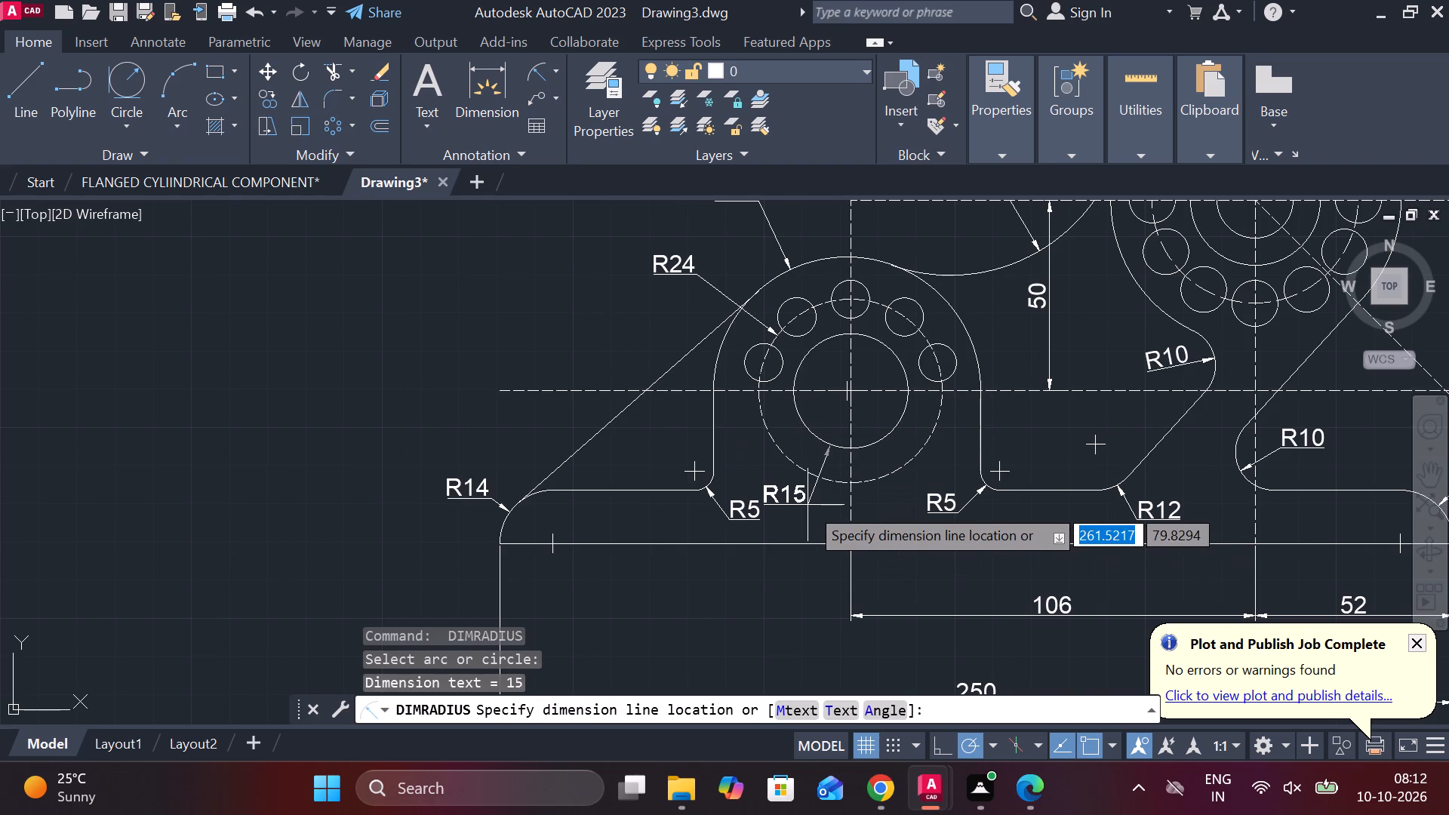
scroll(806, 502, "up", 2)
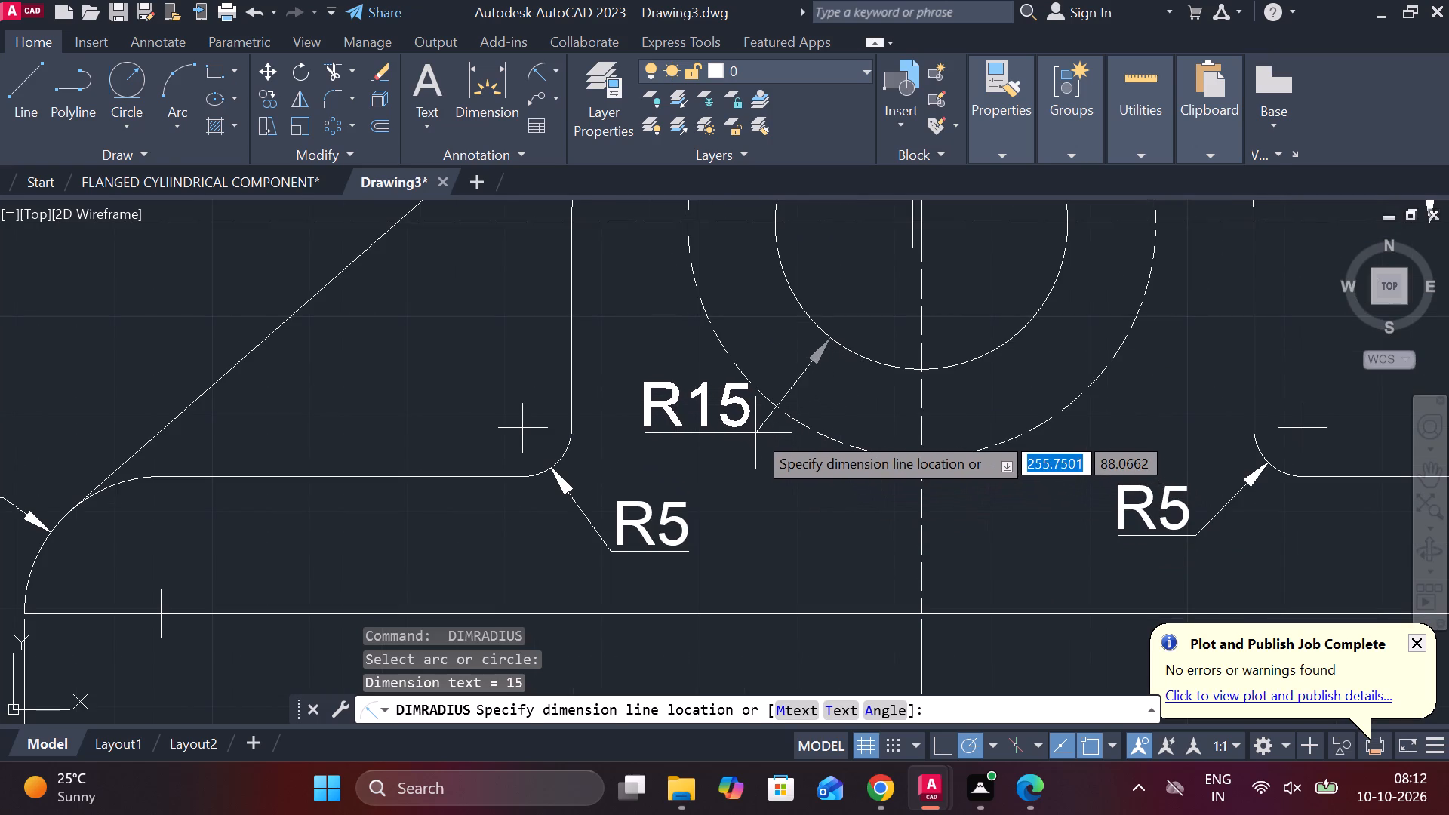
left_click(734, 421)
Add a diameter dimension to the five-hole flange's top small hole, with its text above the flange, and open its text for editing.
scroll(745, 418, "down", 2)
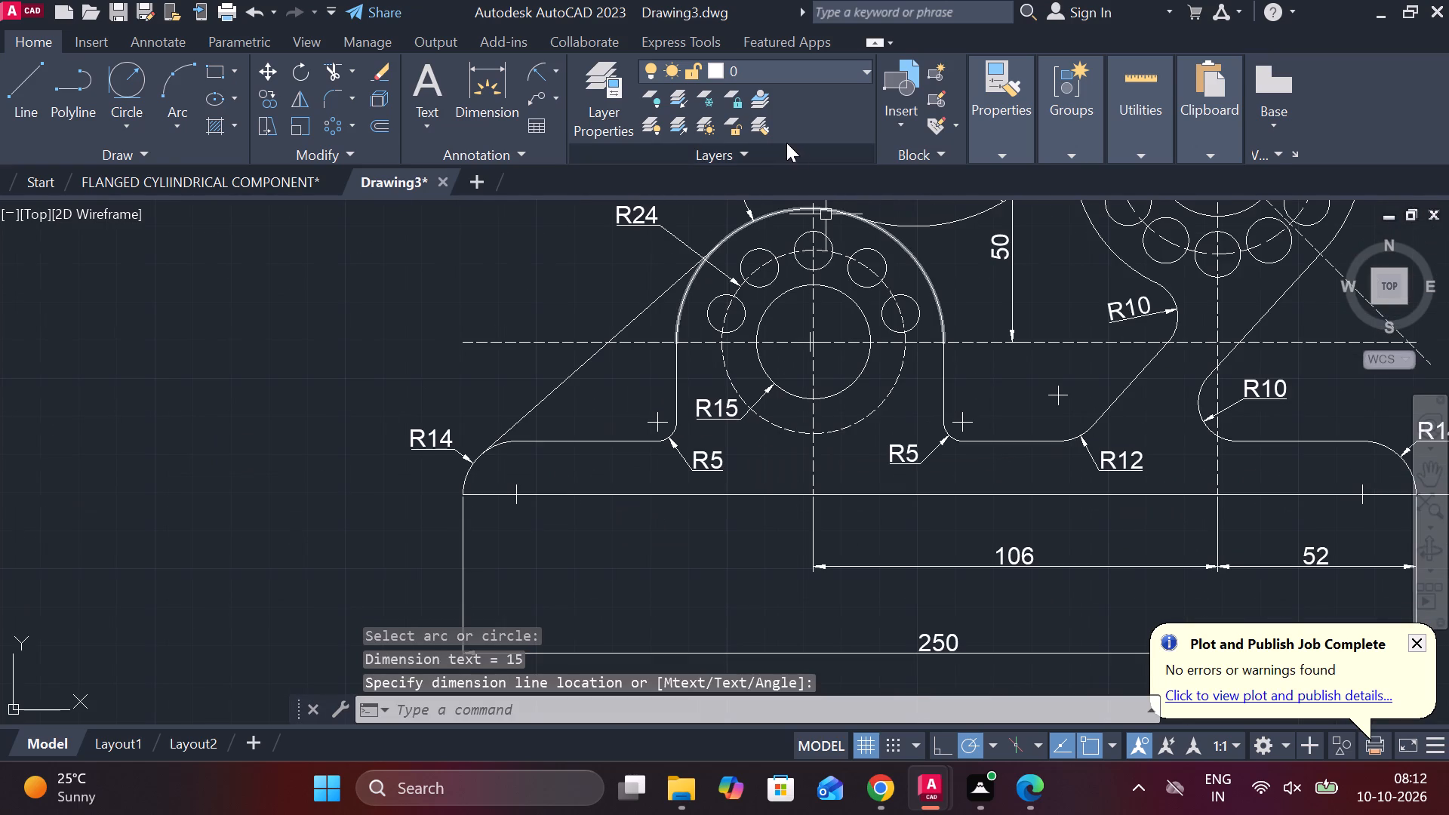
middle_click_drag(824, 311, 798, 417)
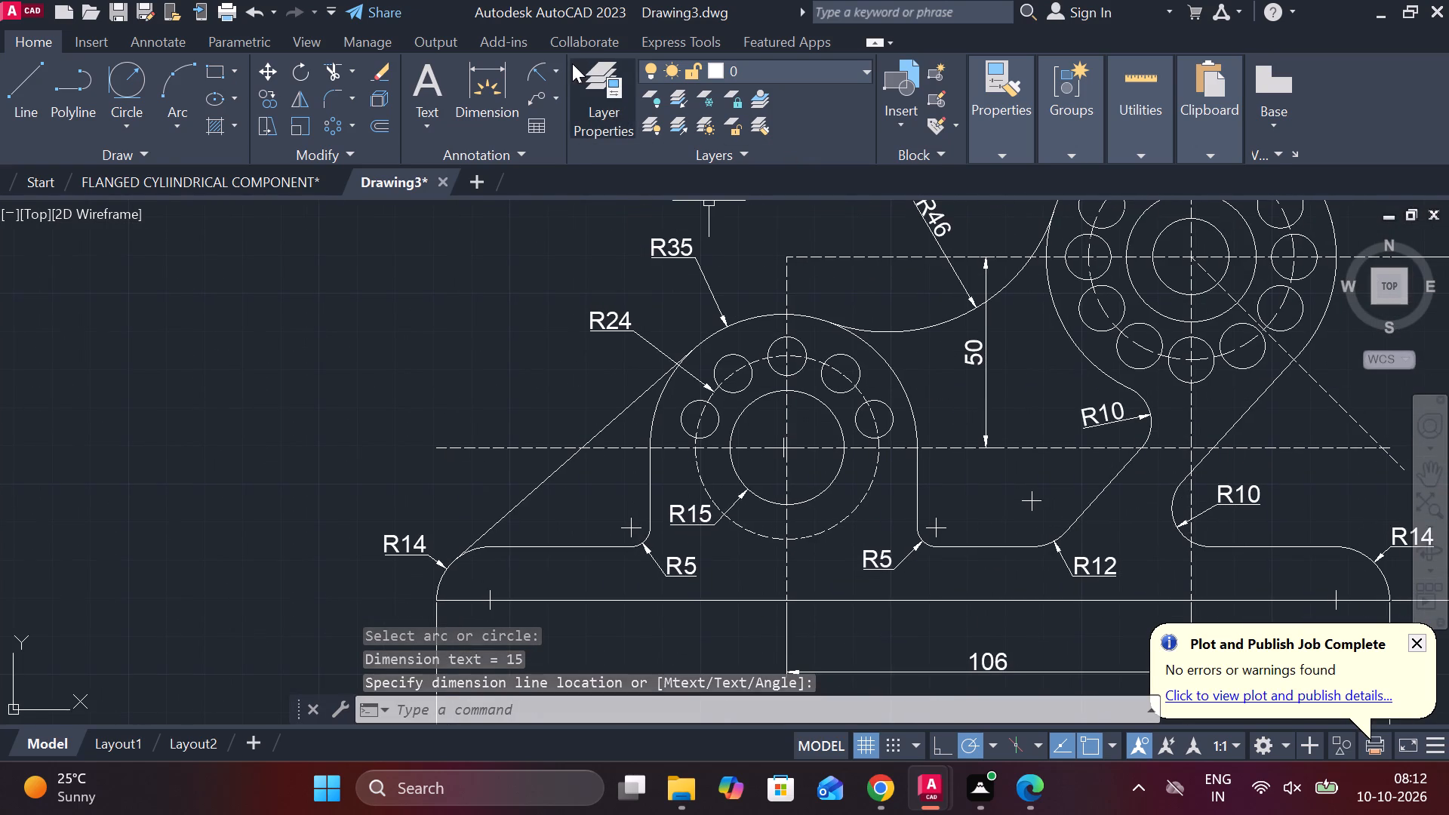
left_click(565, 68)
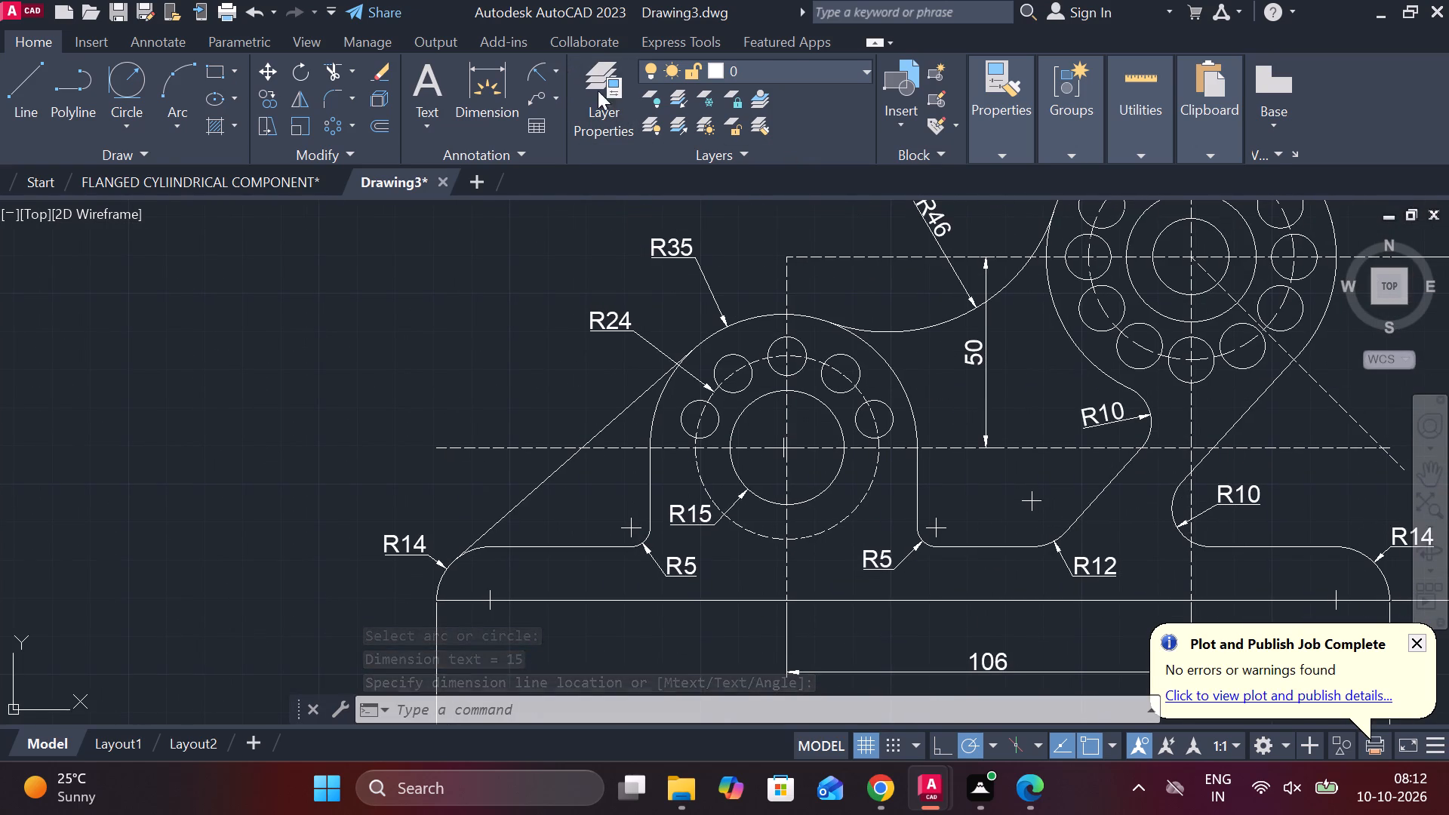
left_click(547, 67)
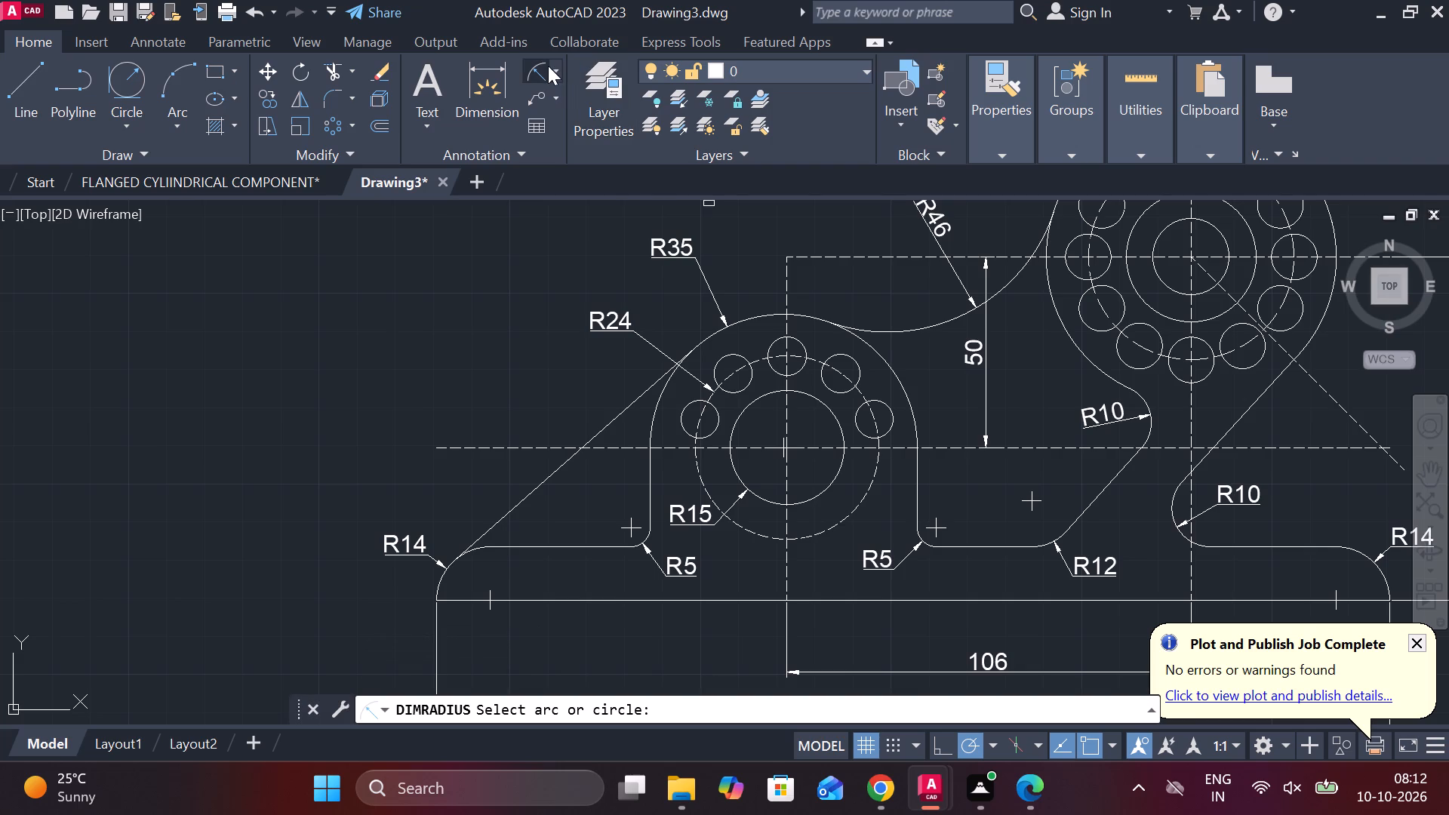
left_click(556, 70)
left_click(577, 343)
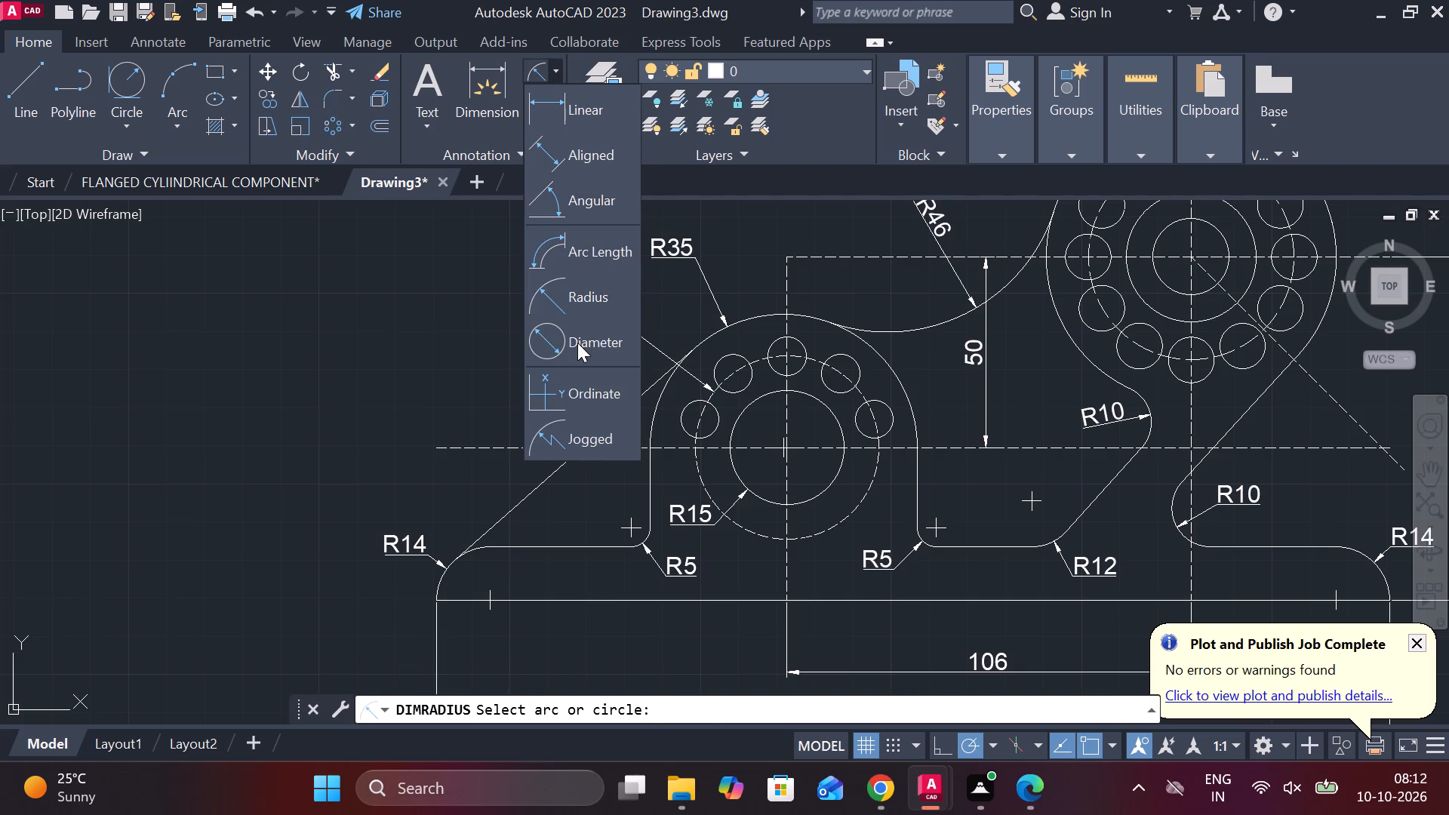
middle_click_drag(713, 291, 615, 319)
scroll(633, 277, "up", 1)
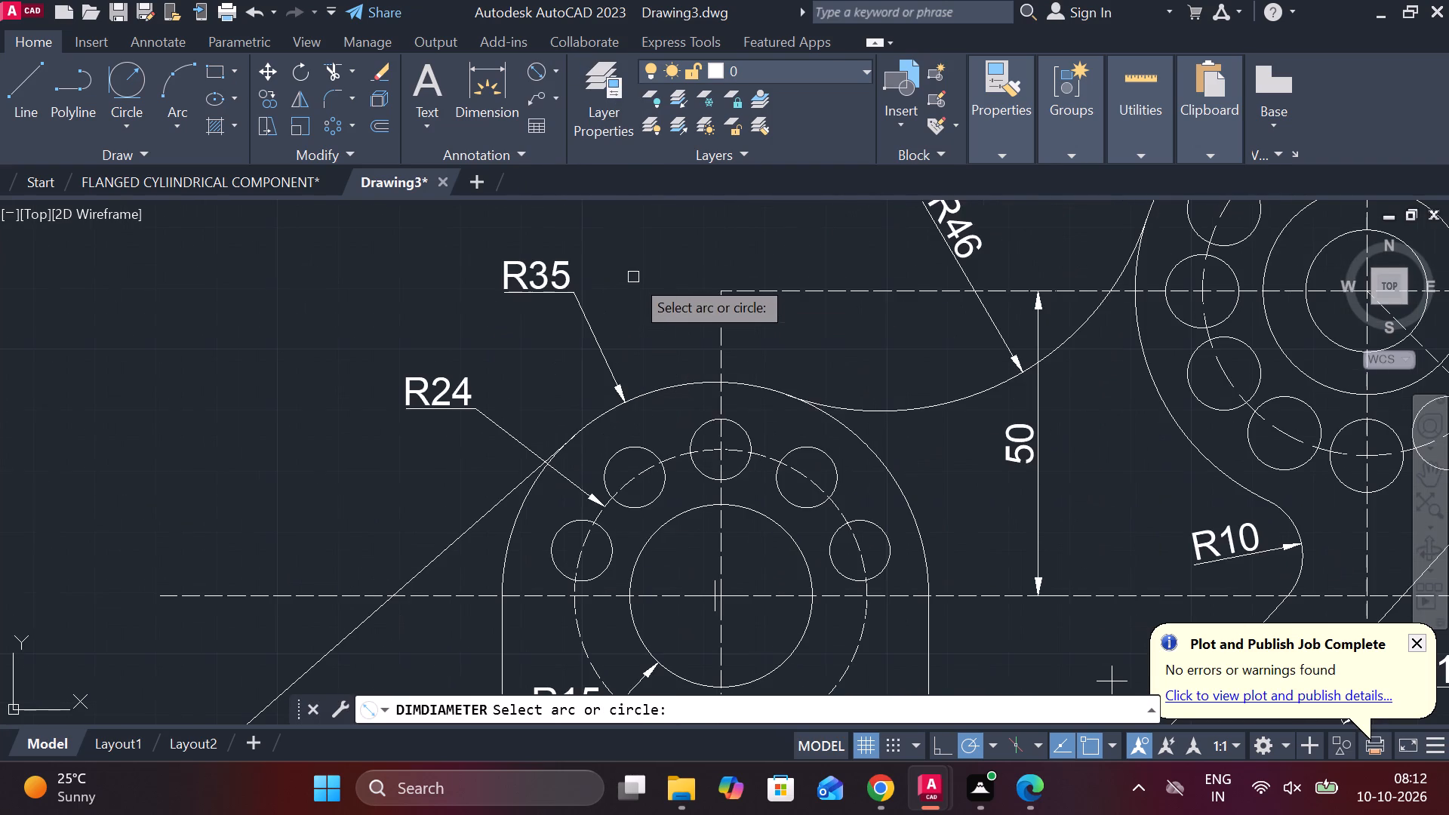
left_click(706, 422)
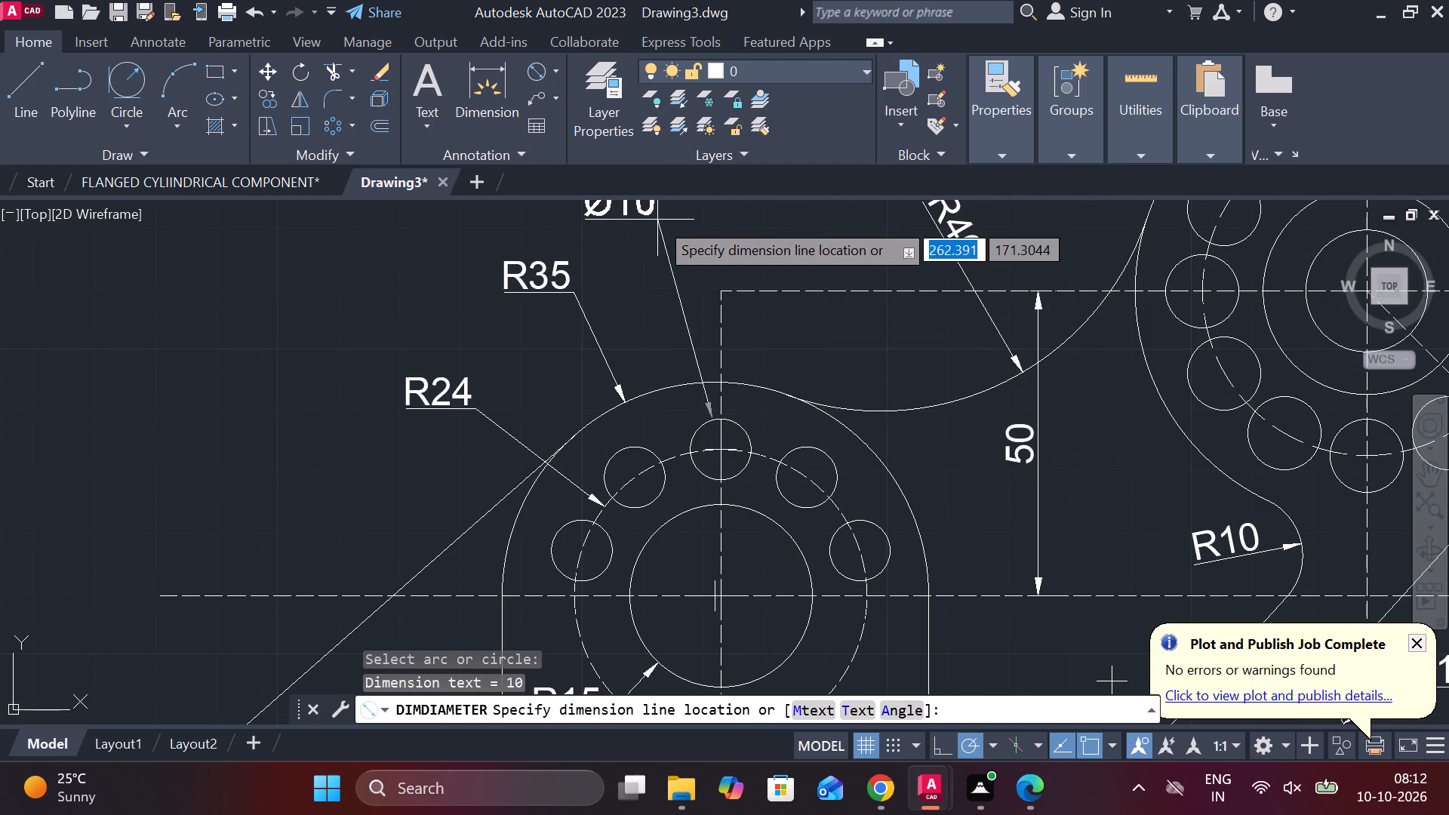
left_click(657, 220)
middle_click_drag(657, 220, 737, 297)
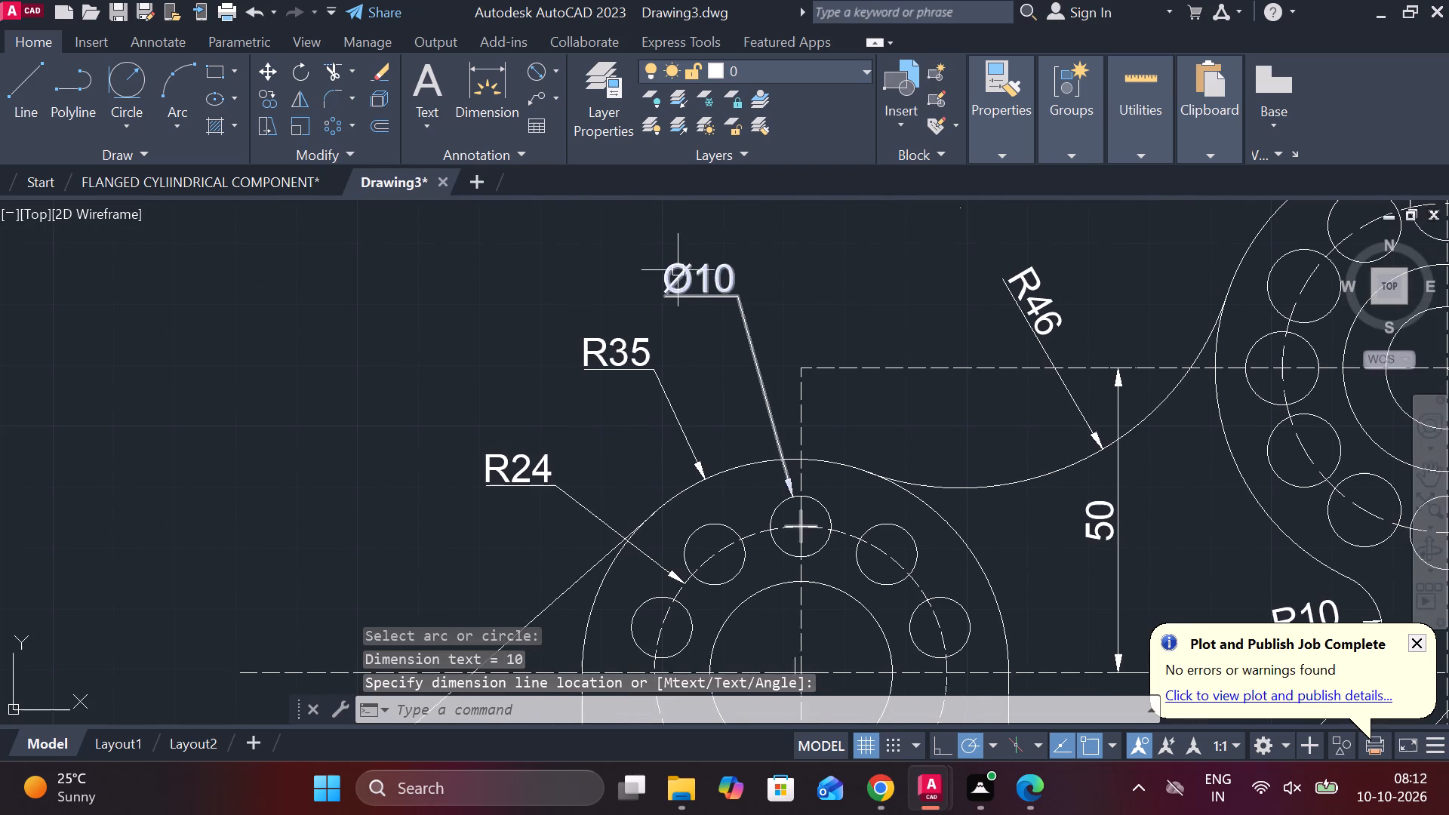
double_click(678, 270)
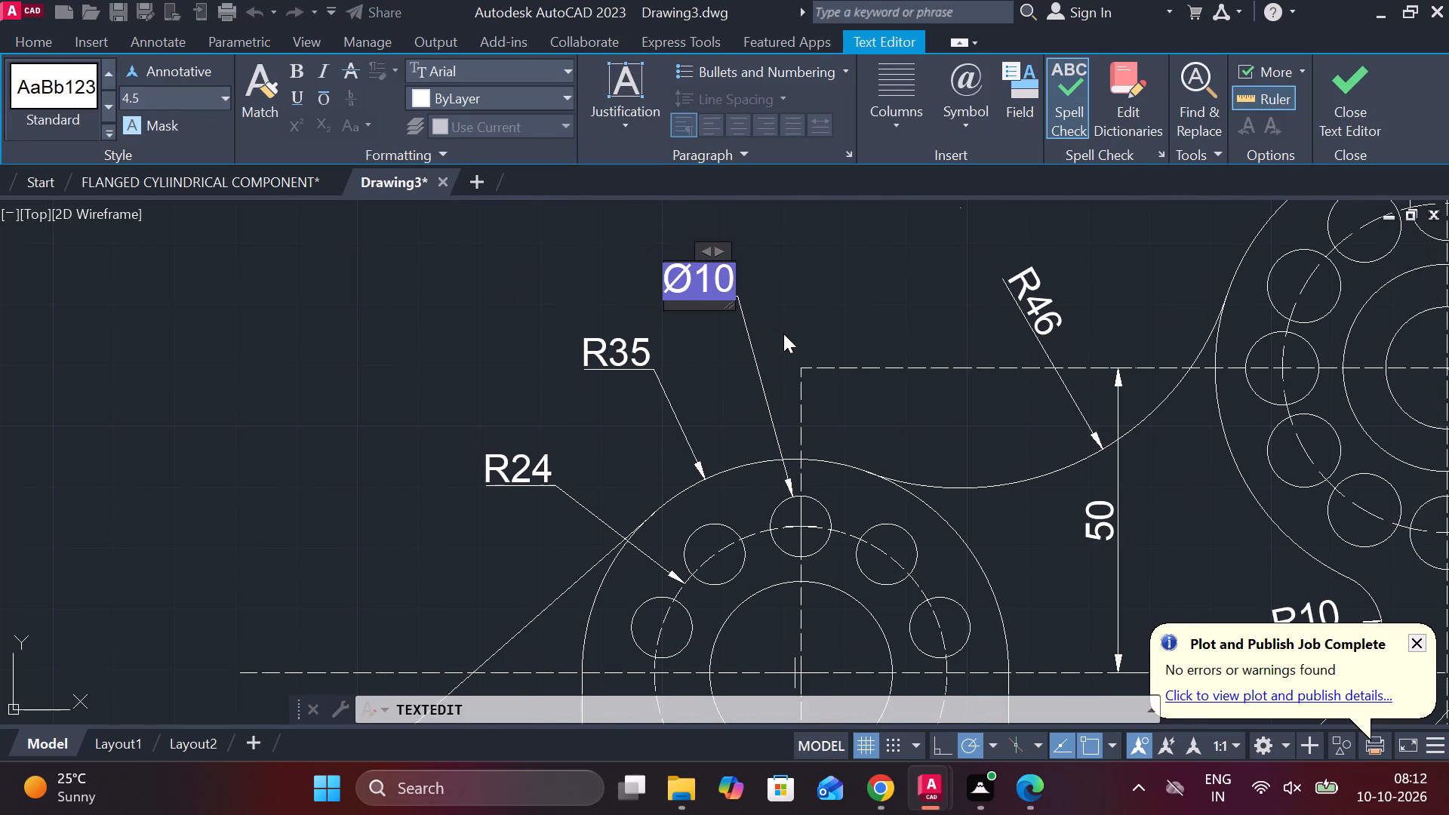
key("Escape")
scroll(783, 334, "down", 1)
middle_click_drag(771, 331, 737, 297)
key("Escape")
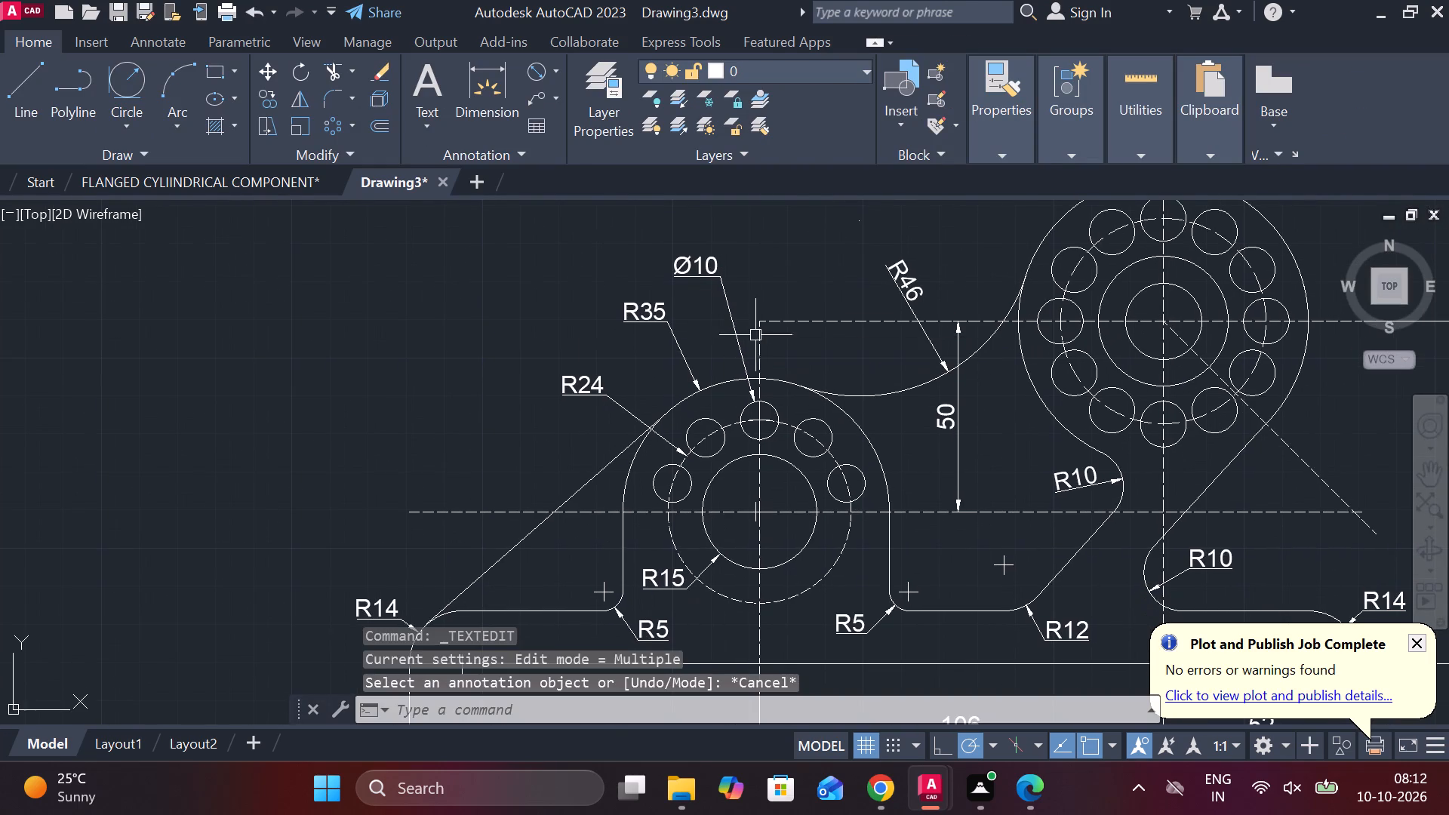
Erase the five small holes on the five-hole flange's dashed pitch circle.
left_click(777, 404)
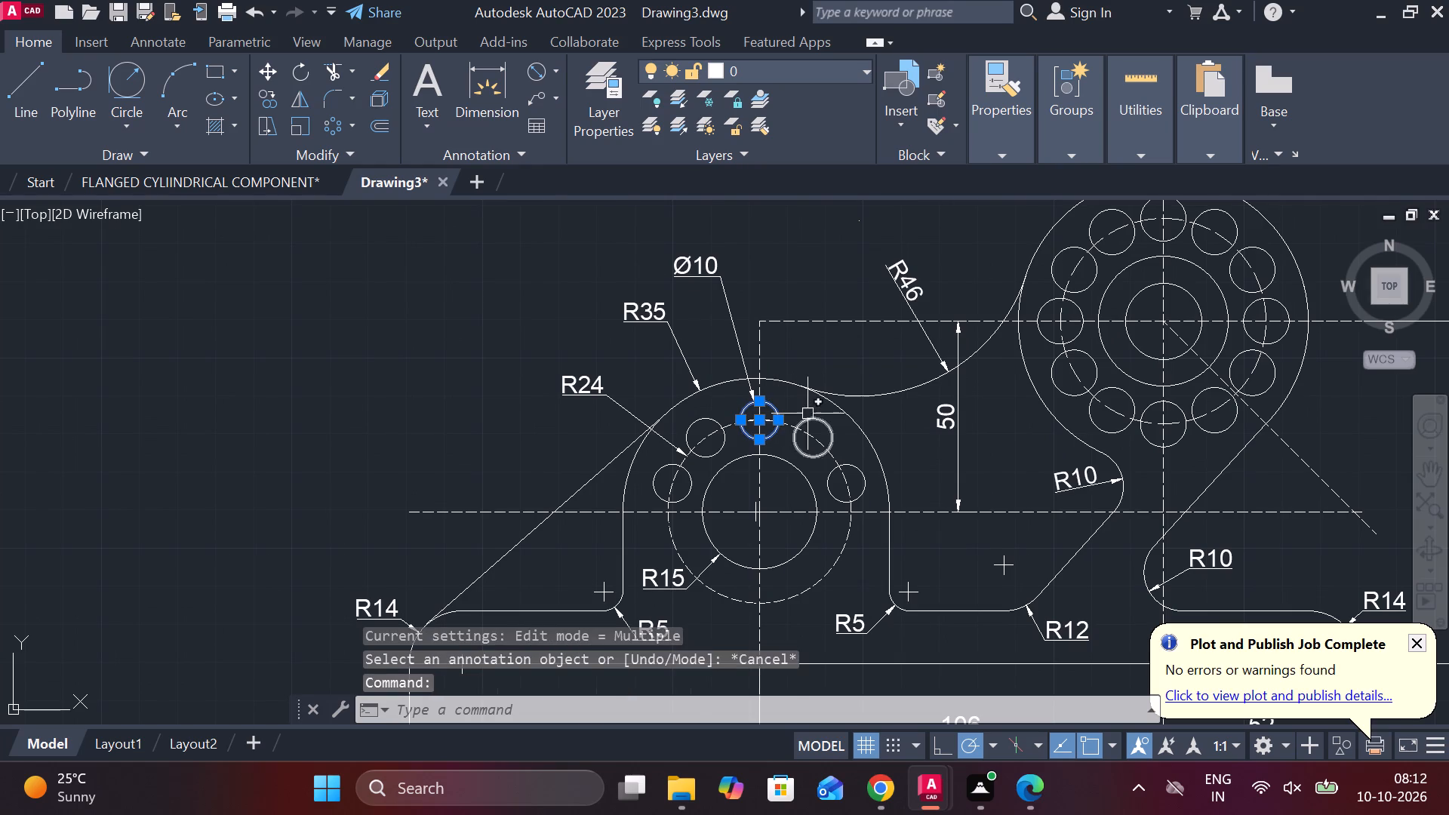
left_click(812, 417)
left_click(857, 475)
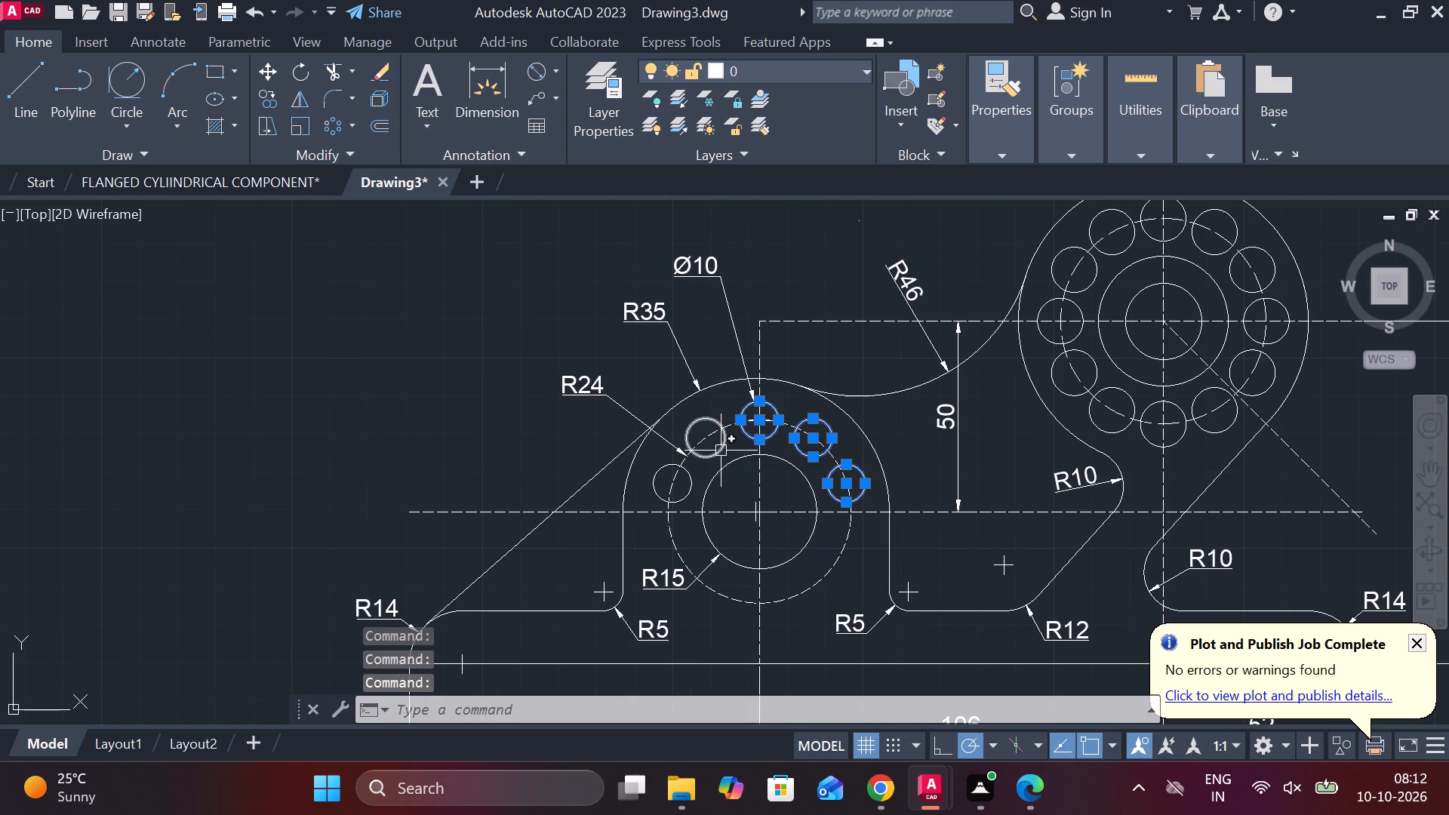
left_click(721, 449)
left_click(694, 484)
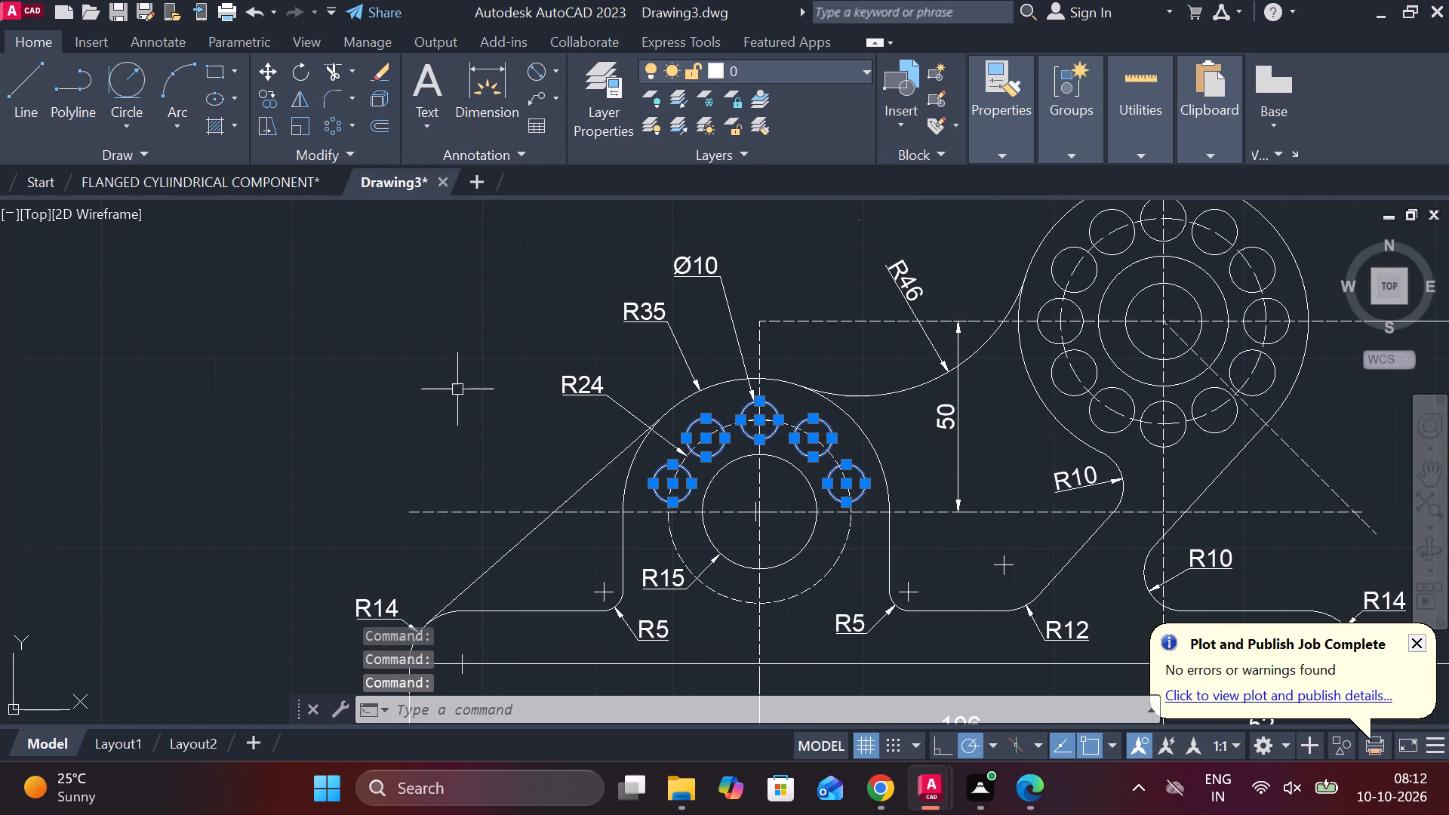
key("e")
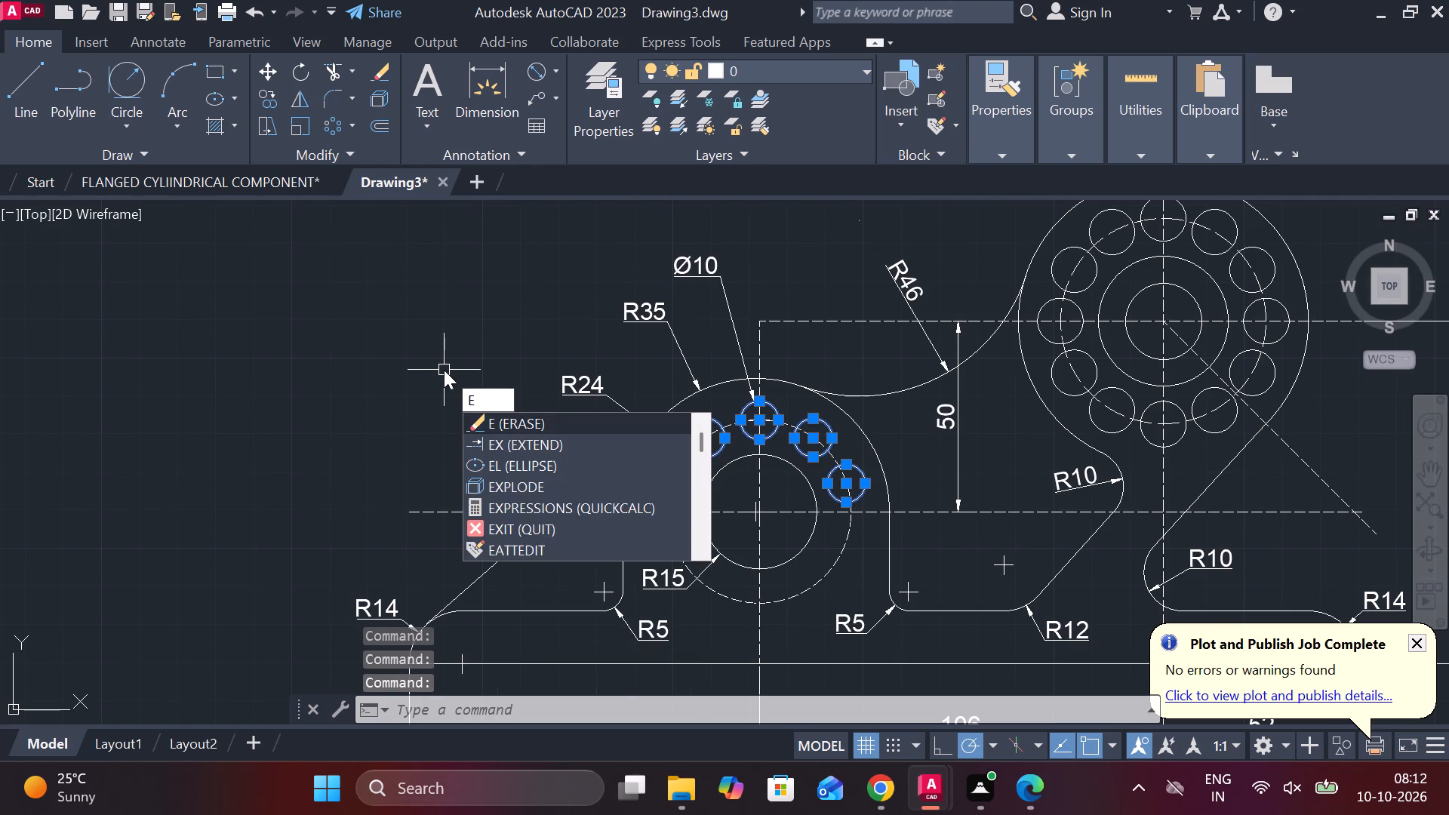
key("space")
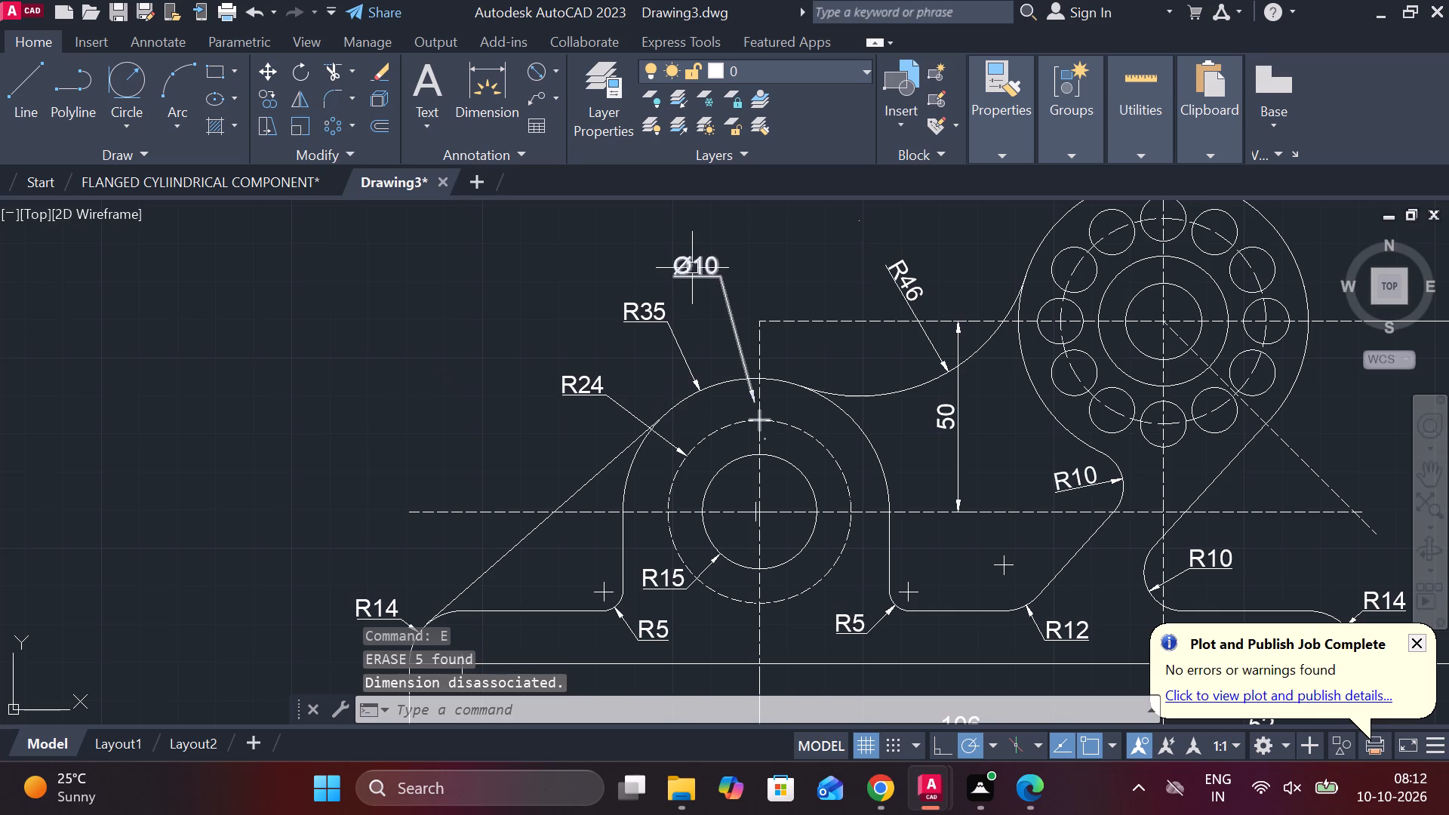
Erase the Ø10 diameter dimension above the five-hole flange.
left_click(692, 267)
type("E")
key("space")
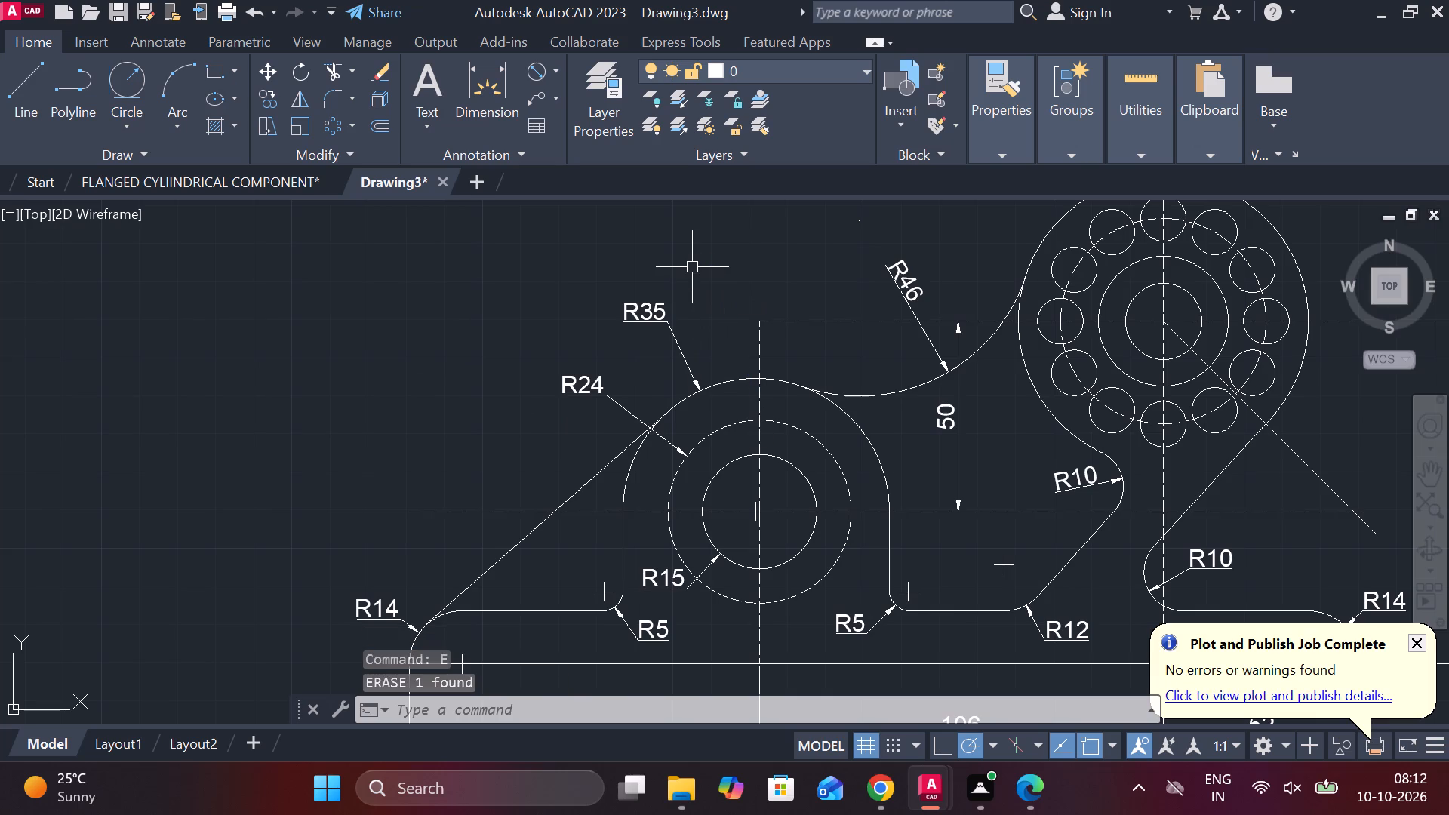
Draw a circle of diameter 8 centred where the vertical centreline crosses the top of the five-hole flange's dashed pitch circle.
type("C")
key("space")
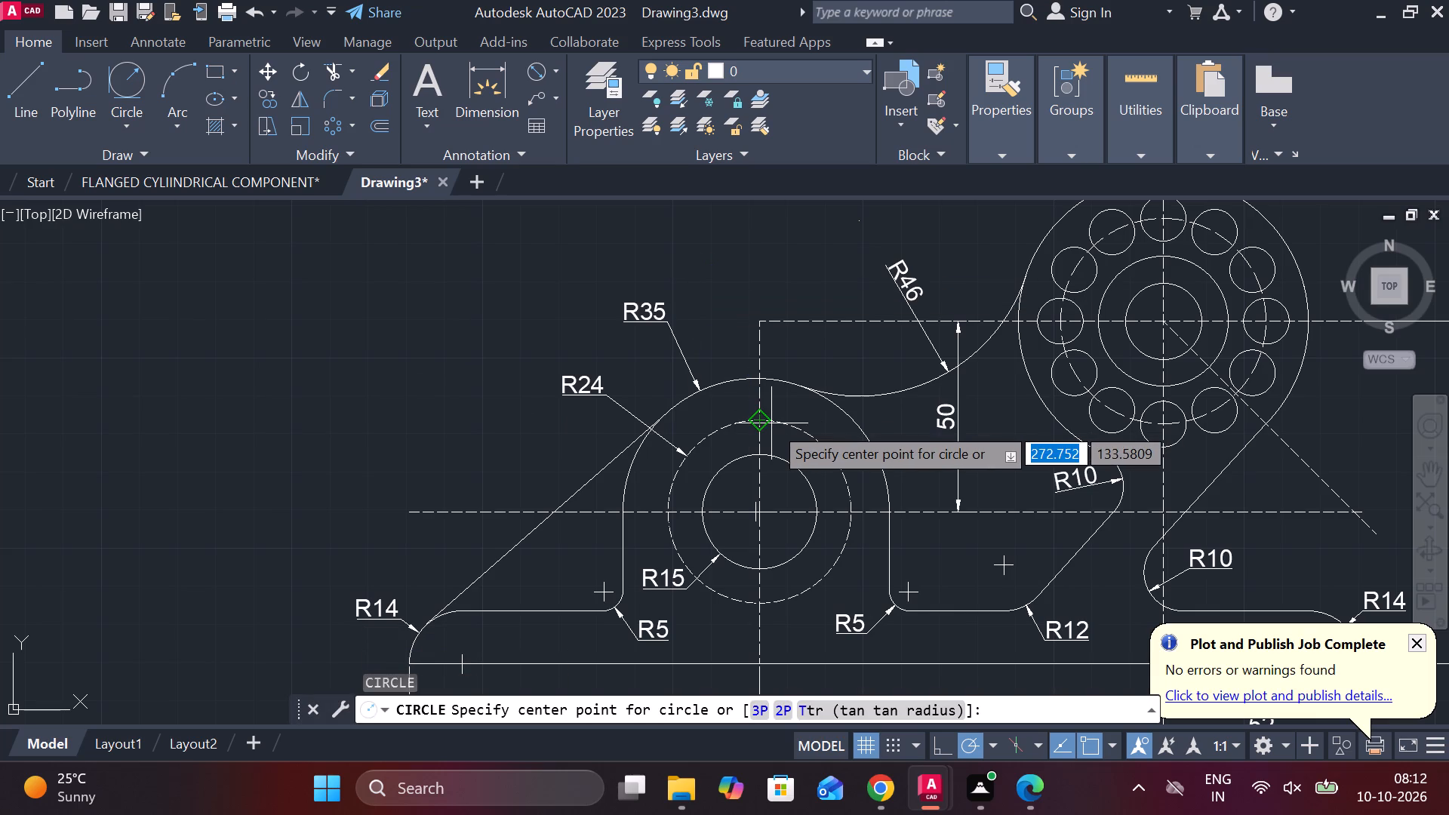
left_click(754, 417)
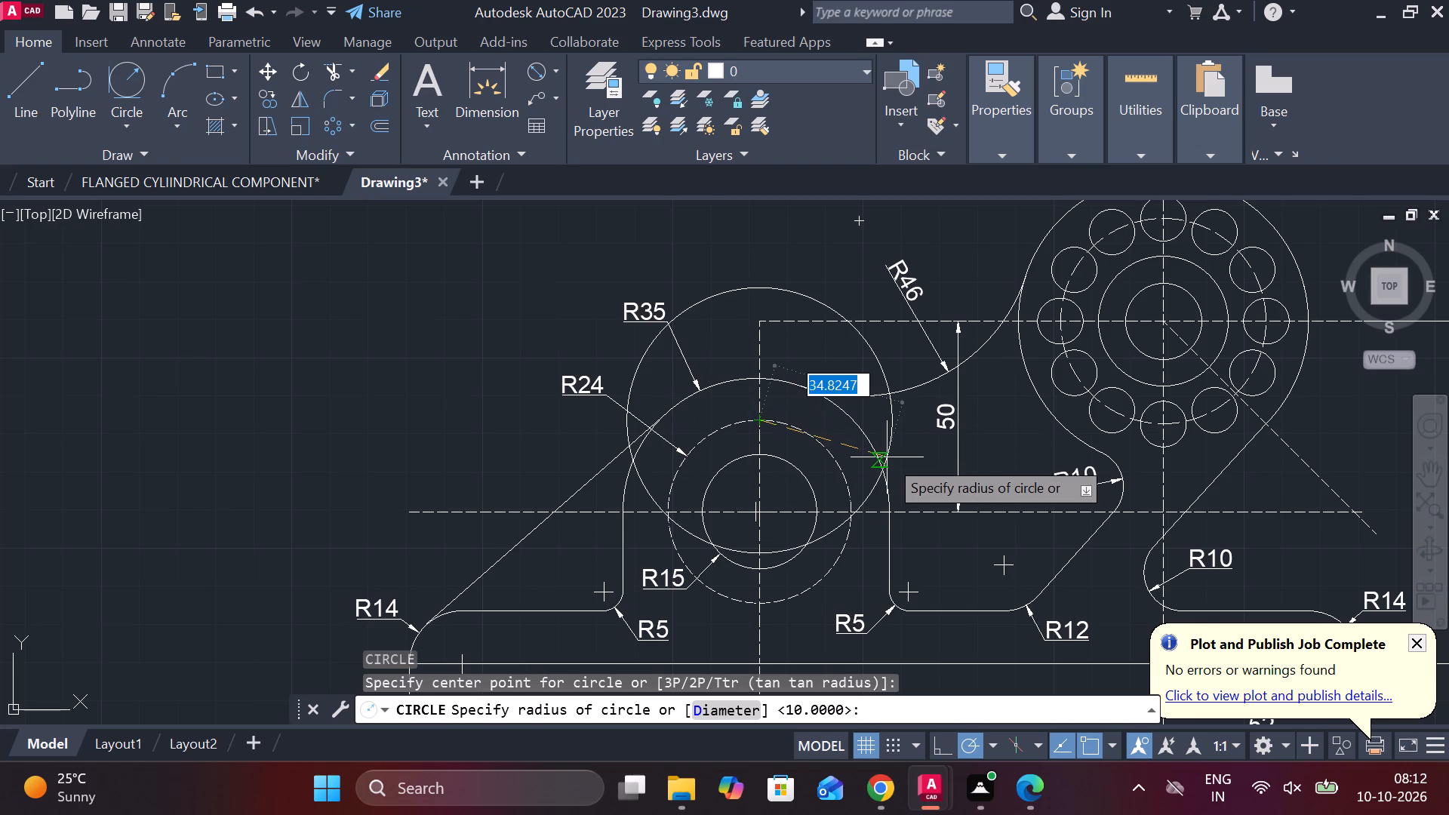
type("D")
key("space")
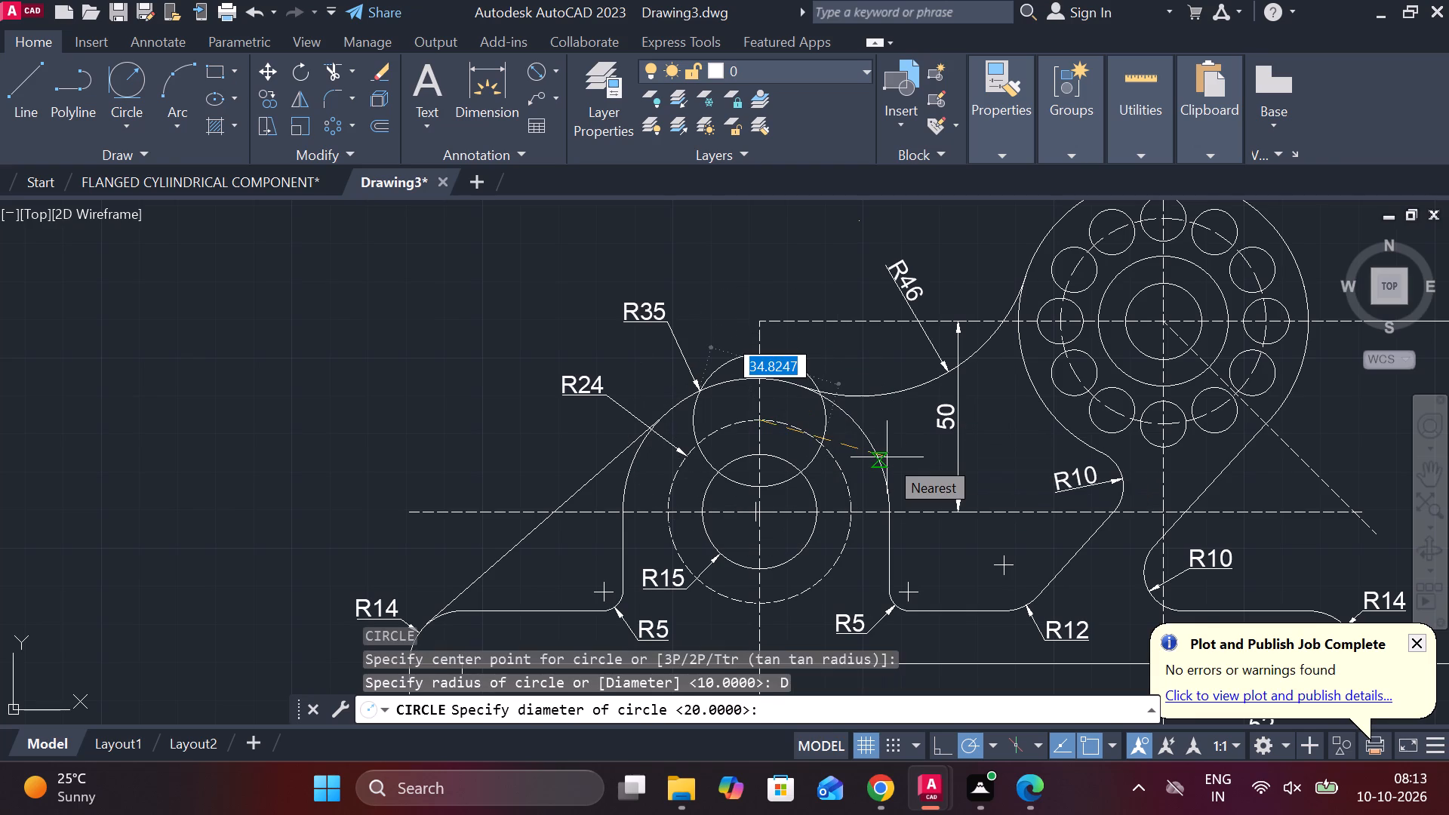
key("8")
key("Return")
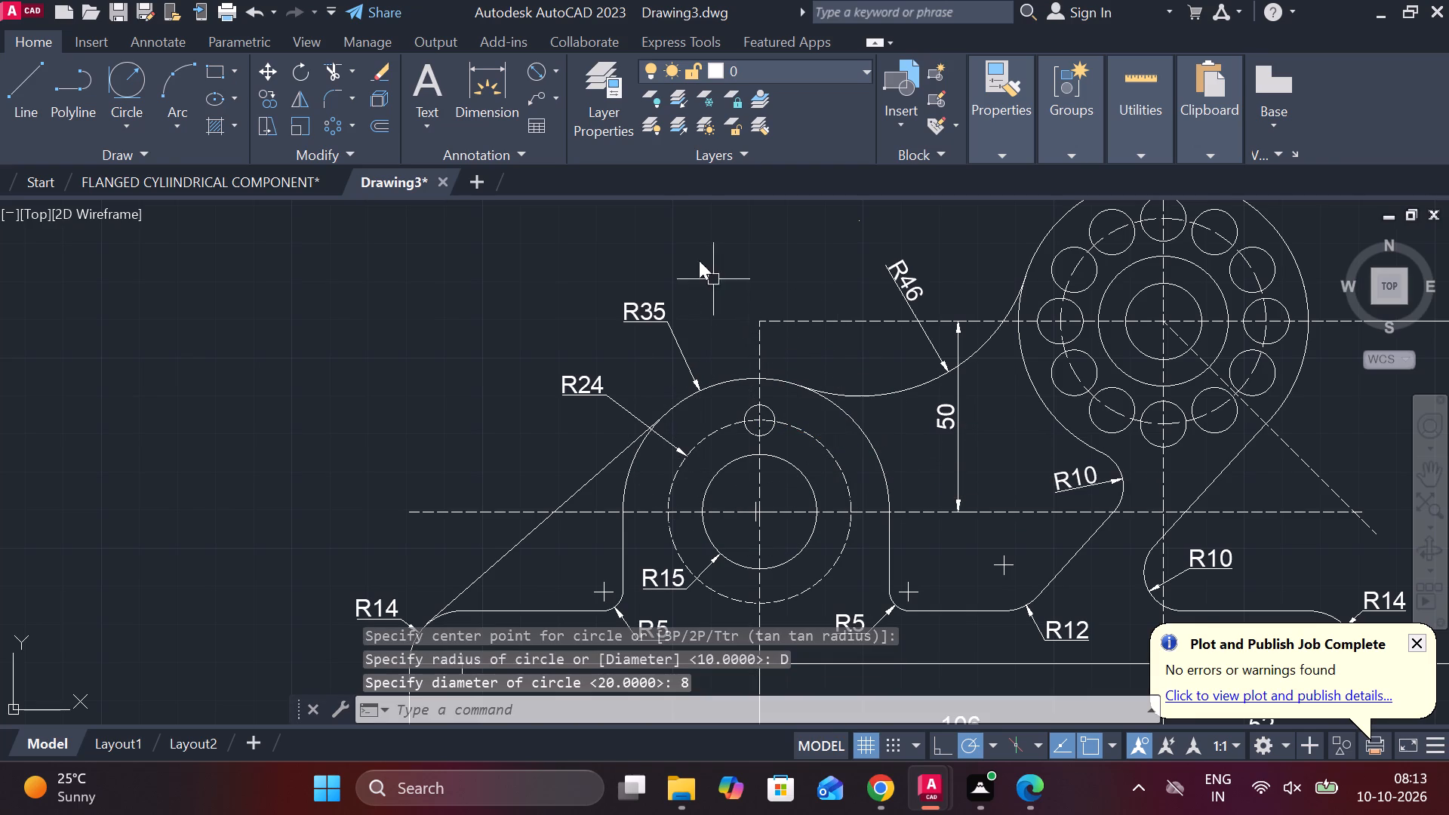
Create a polar array of the diameter 8 circle around the central bore's centre, with 10 items filling 360 degrees.
left_click(331, 128)
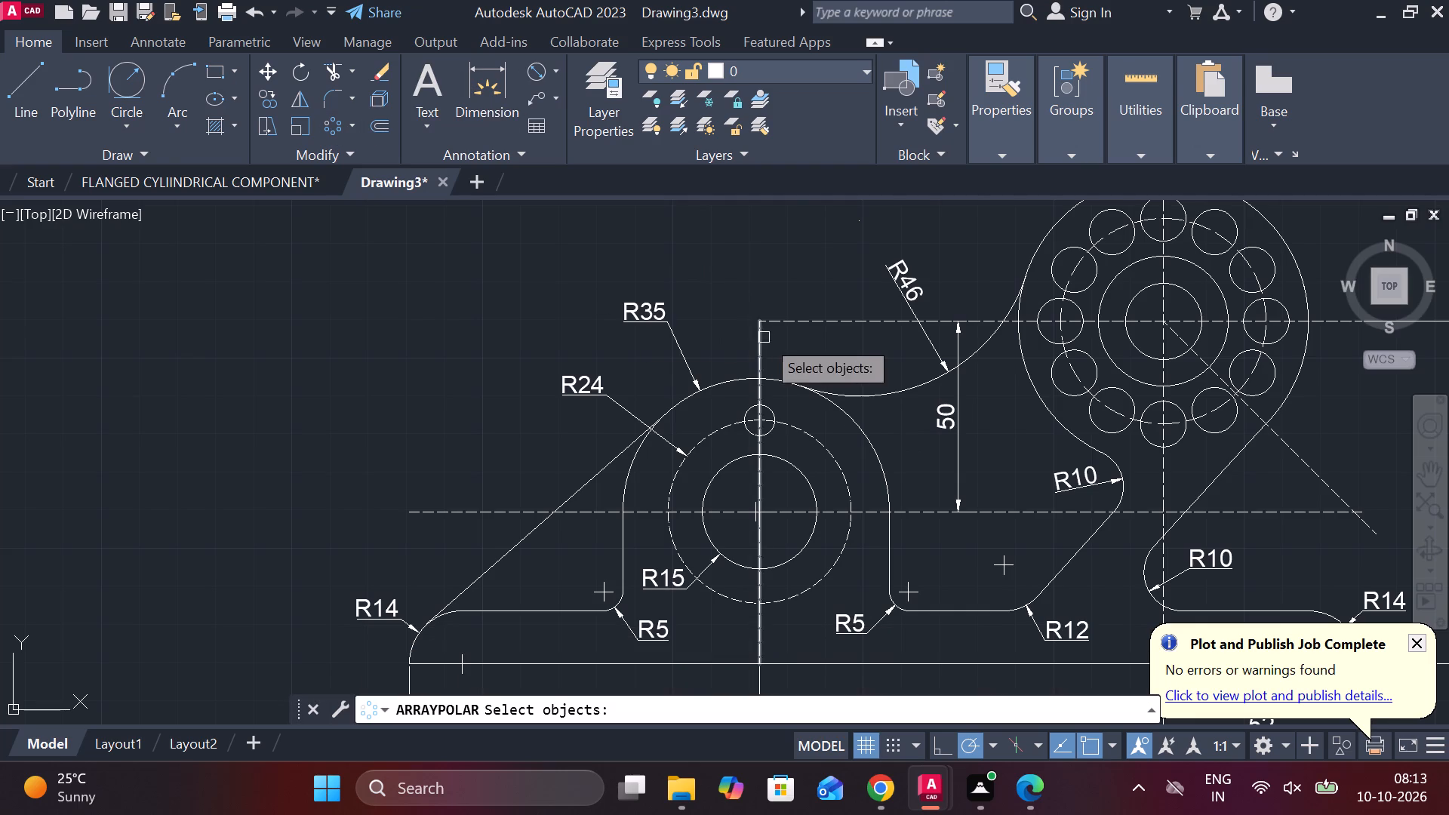
left_click(775, 409)
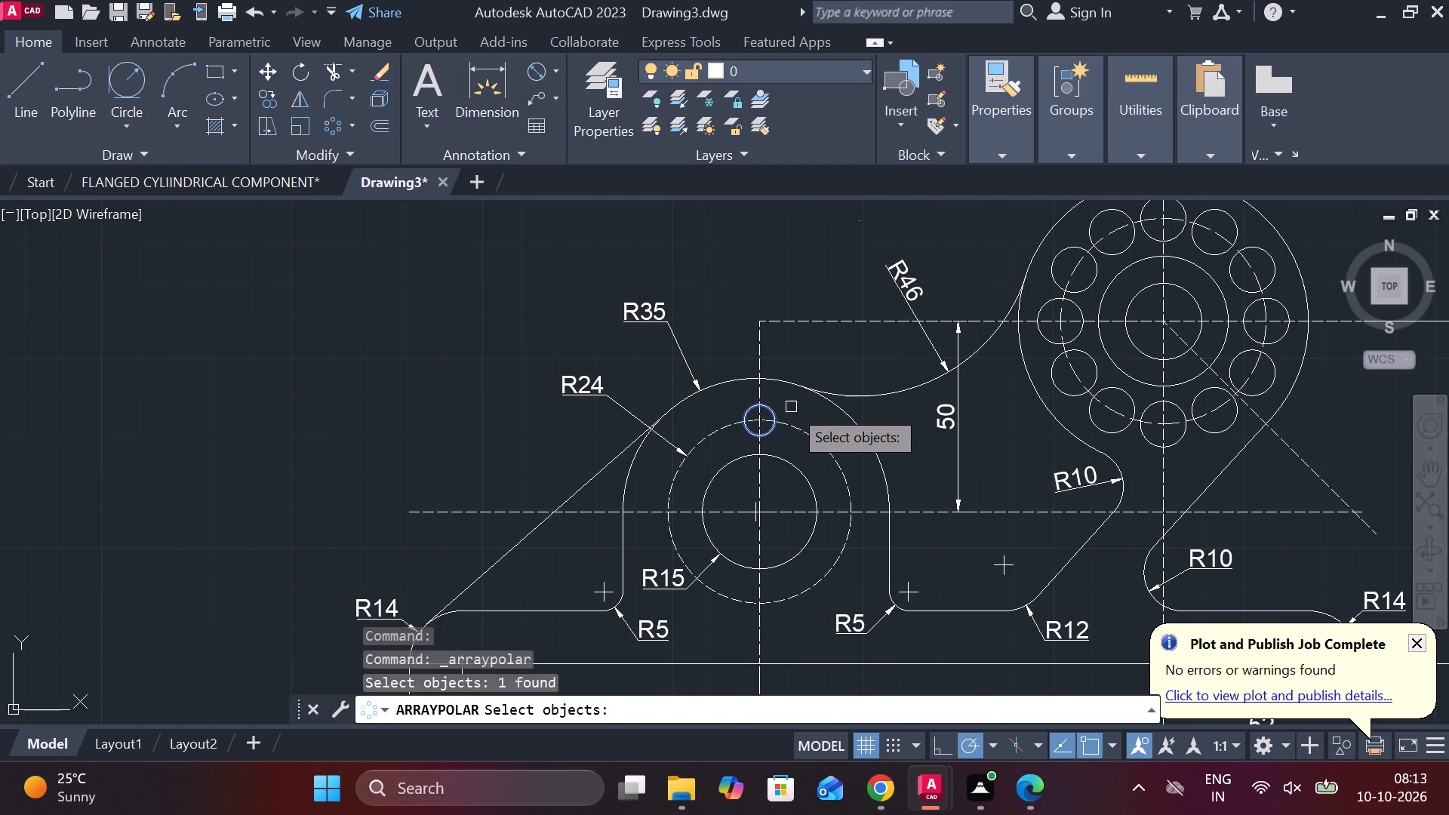
key("Return")
scroll(773, 514, "up", 2)
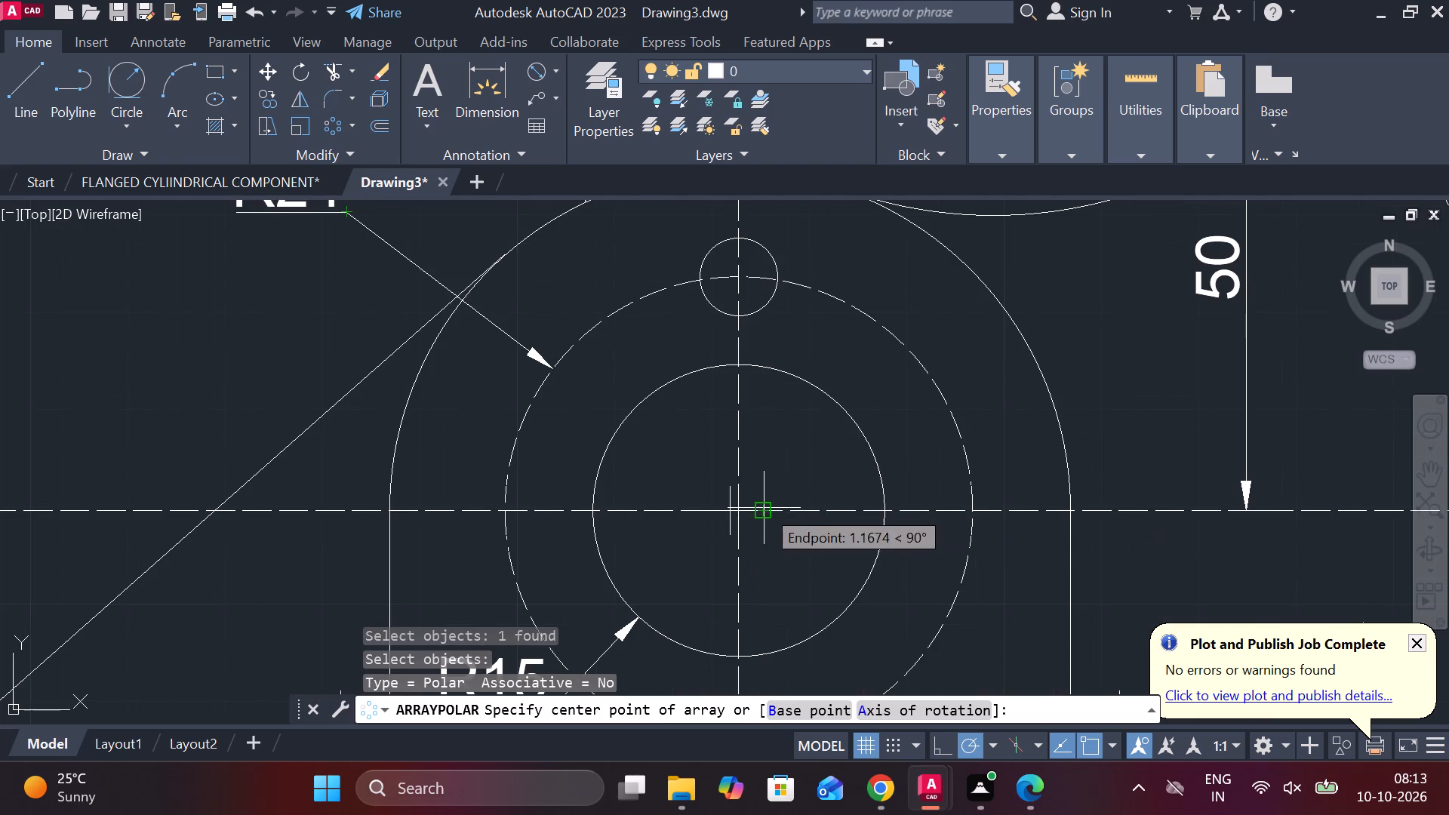
left_click(735, 517)
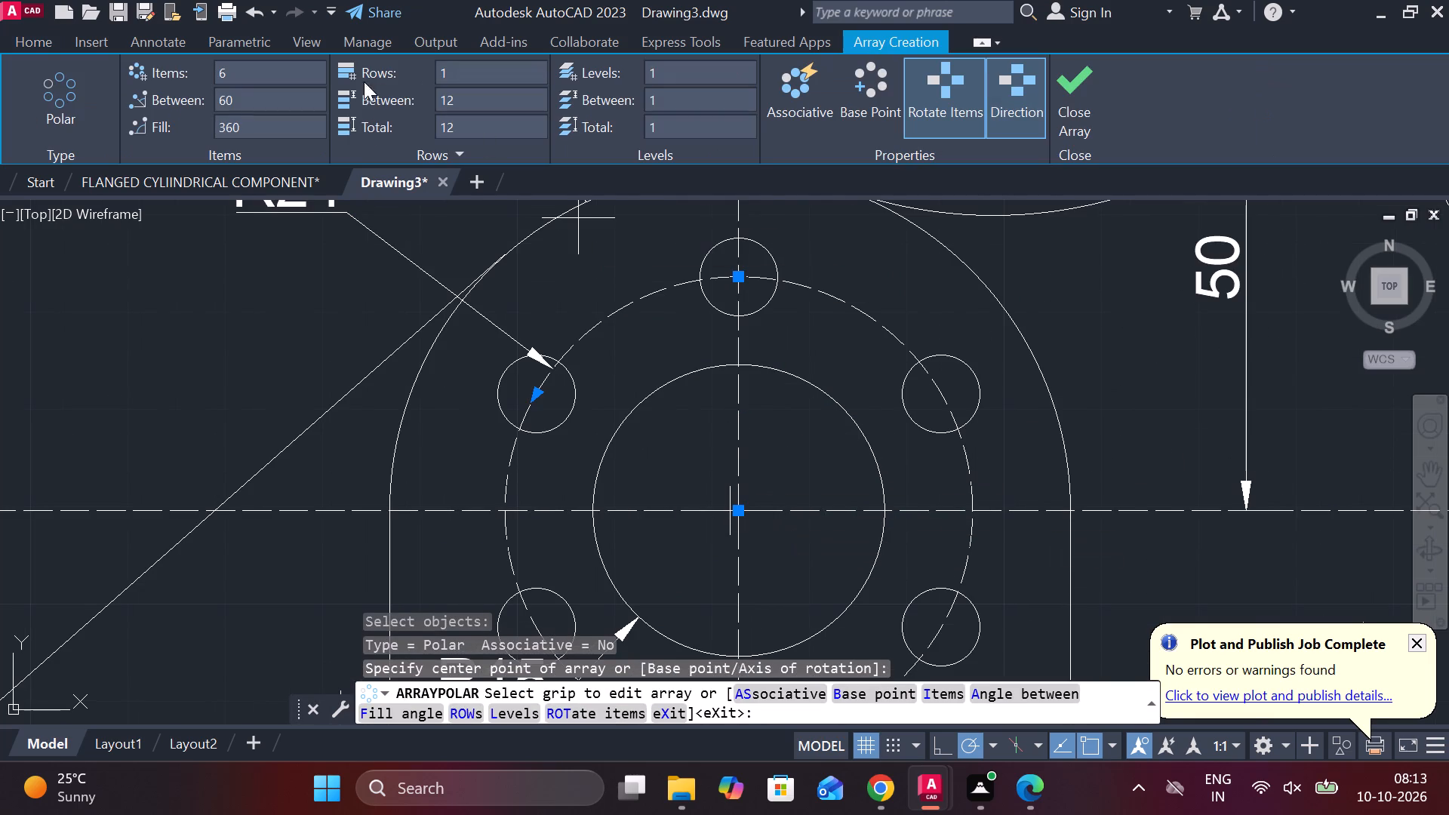
left_click(242, 76)
type("10")
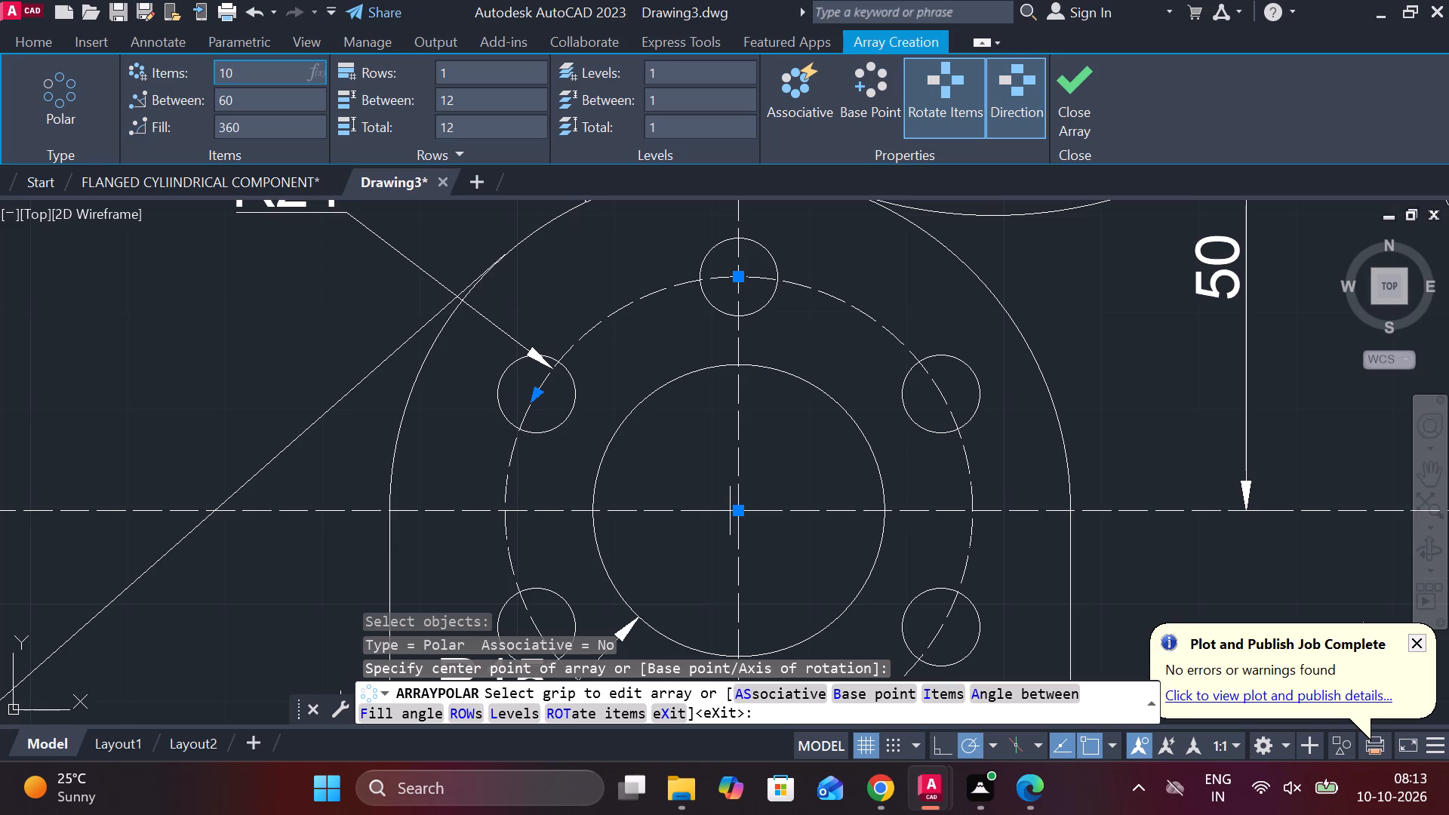
key("Return")
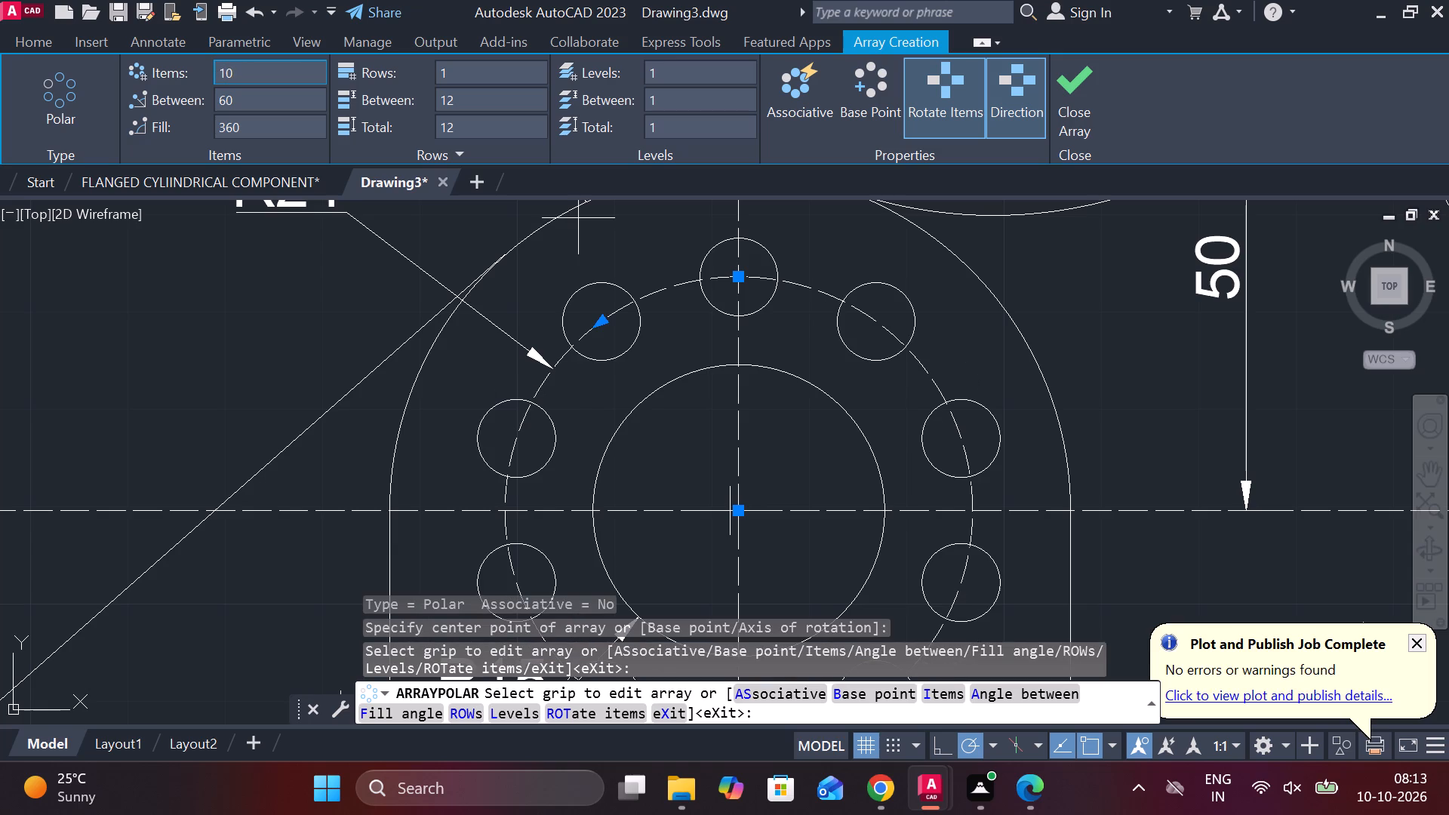
left_click(1045, 75)
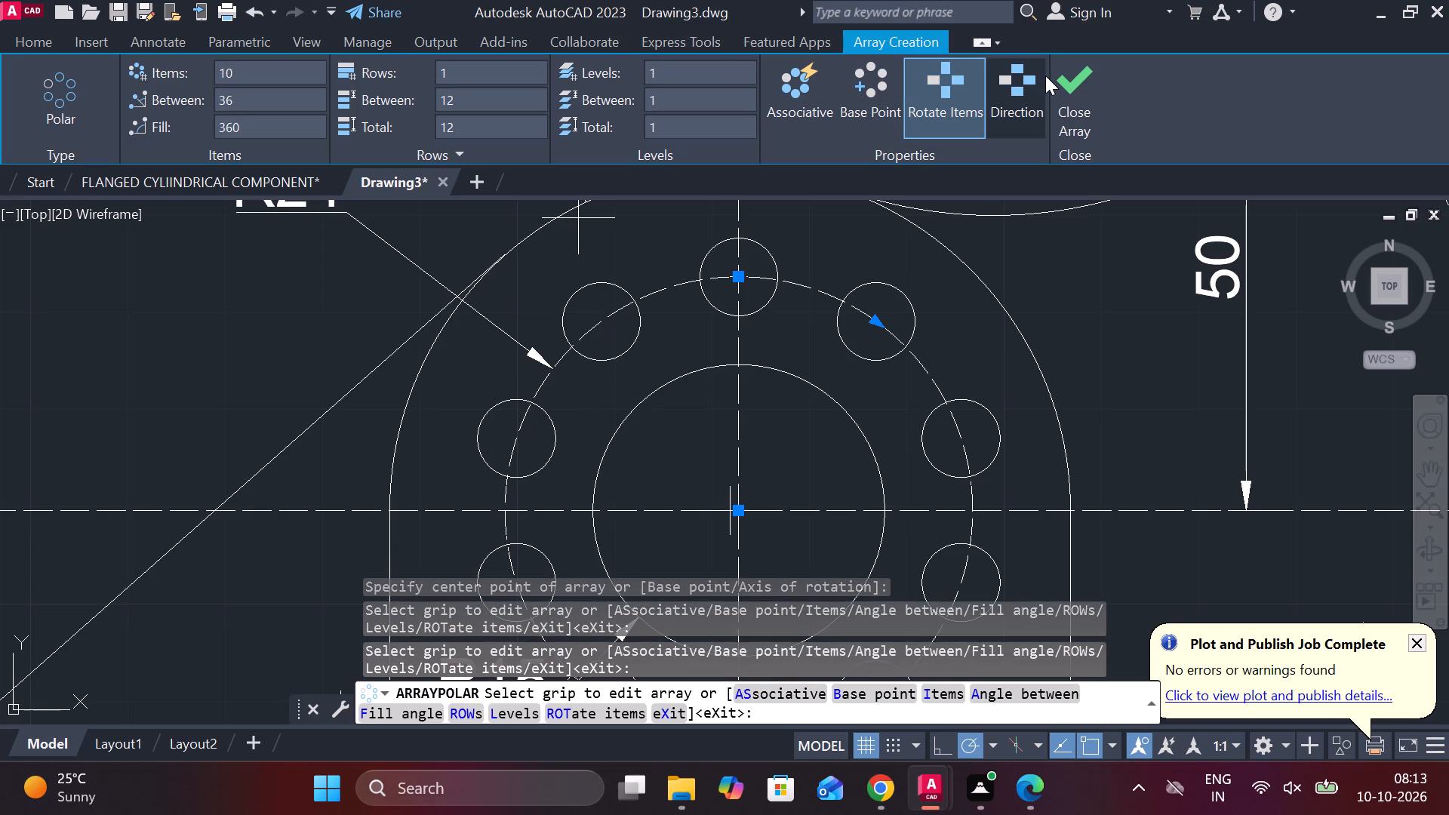
left_click(1045, 75)
left_click(1087, 95)
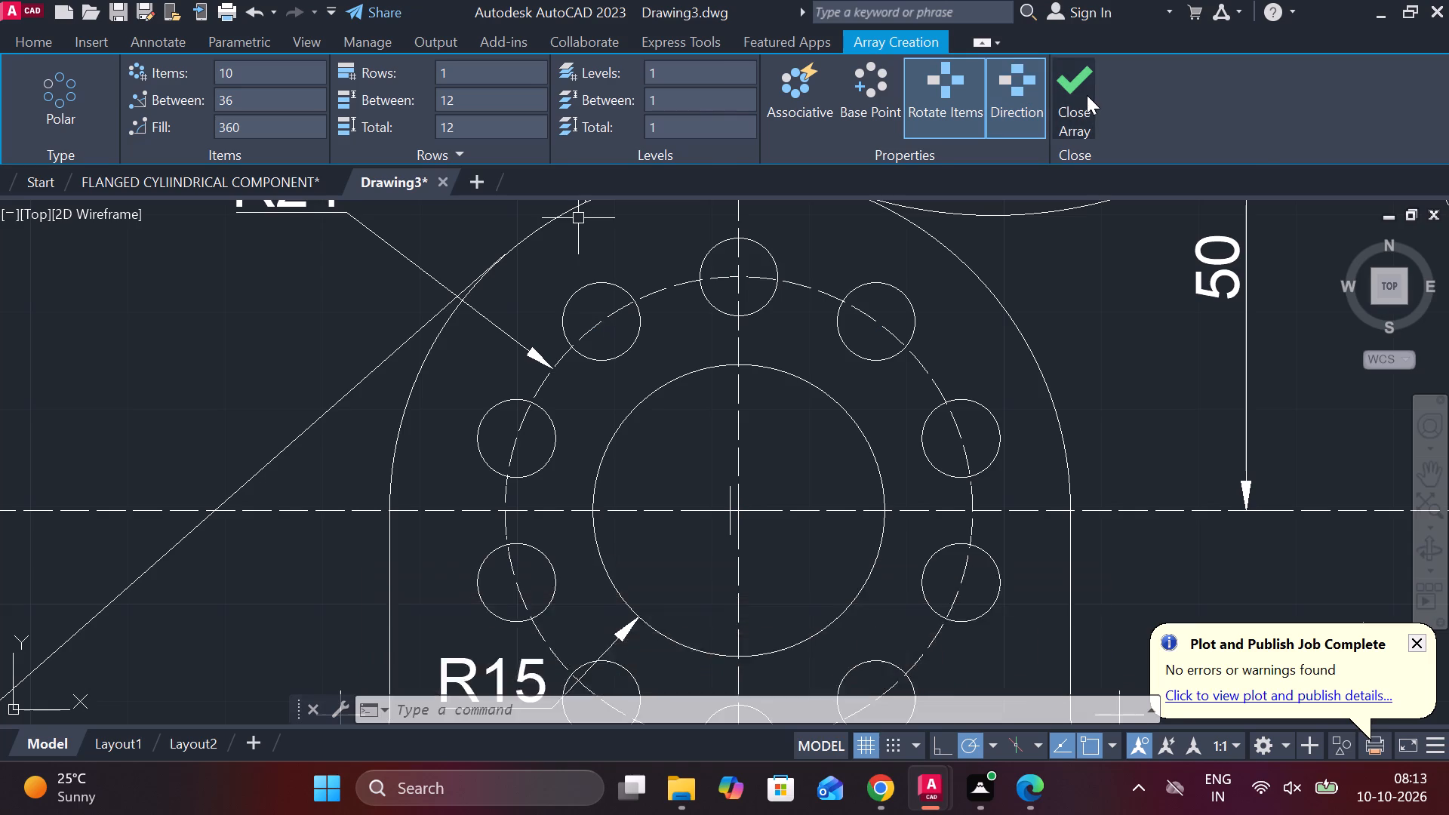
Erase the five arrayed holes below the horizontal centreline, keeping the five upper ones.
scroll(977, 276, "down", 1)
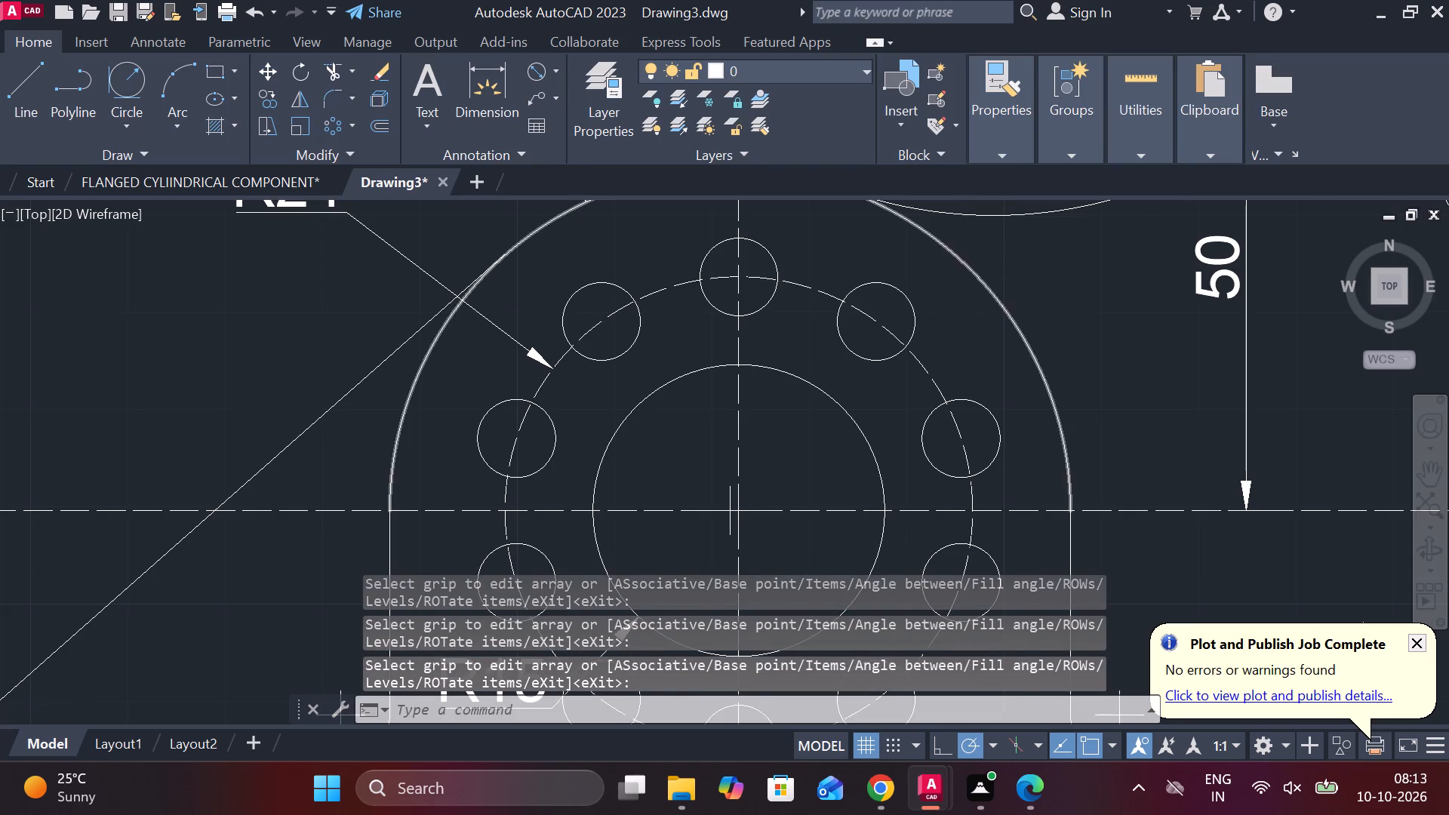
scroll(977, 276, "down", 1)
scroll(976, 331, "up", 1)
middle_click_drag(841, 371, 831, 320)
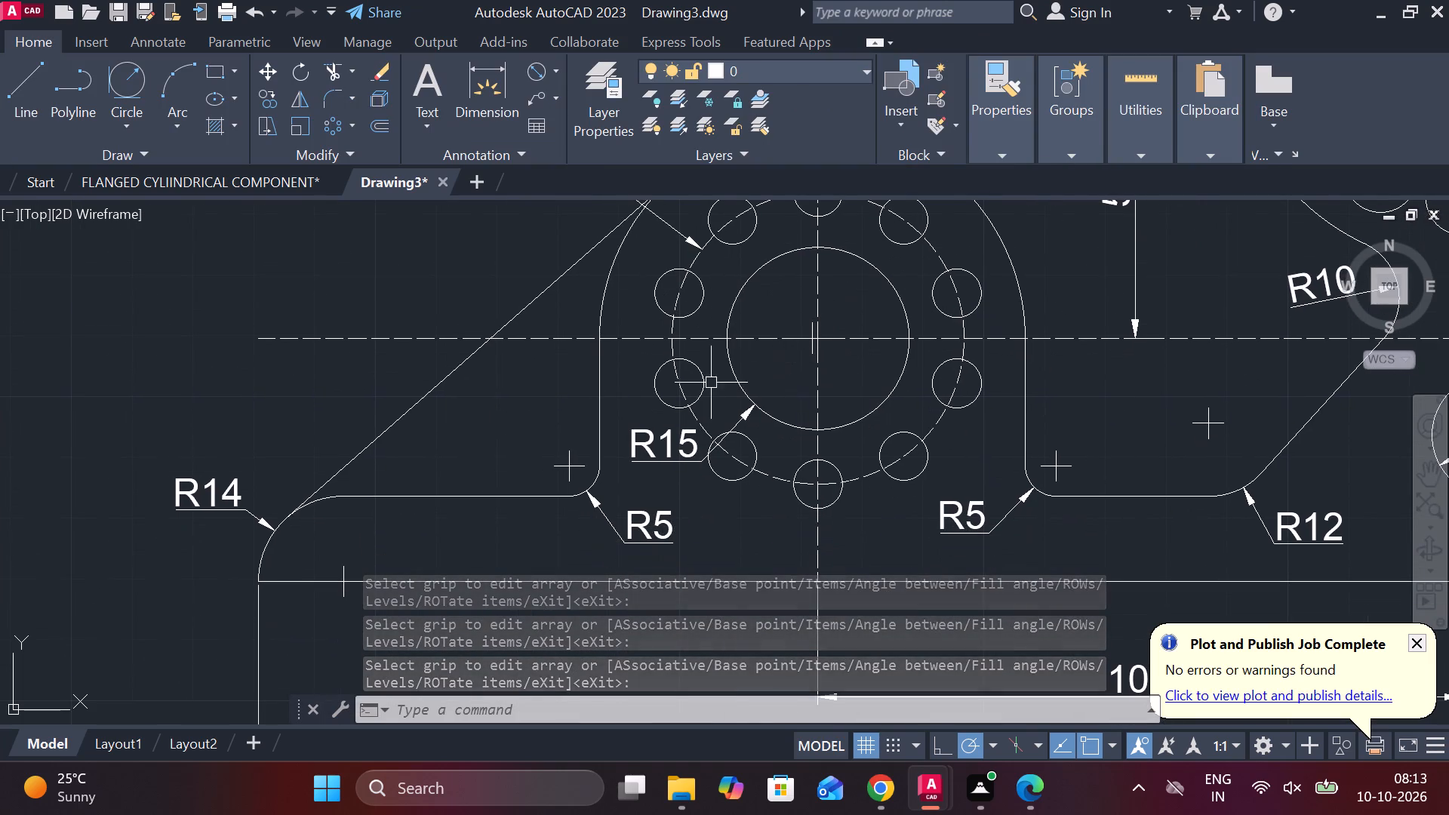
left_click(702, 380)
left_click(752, 442)
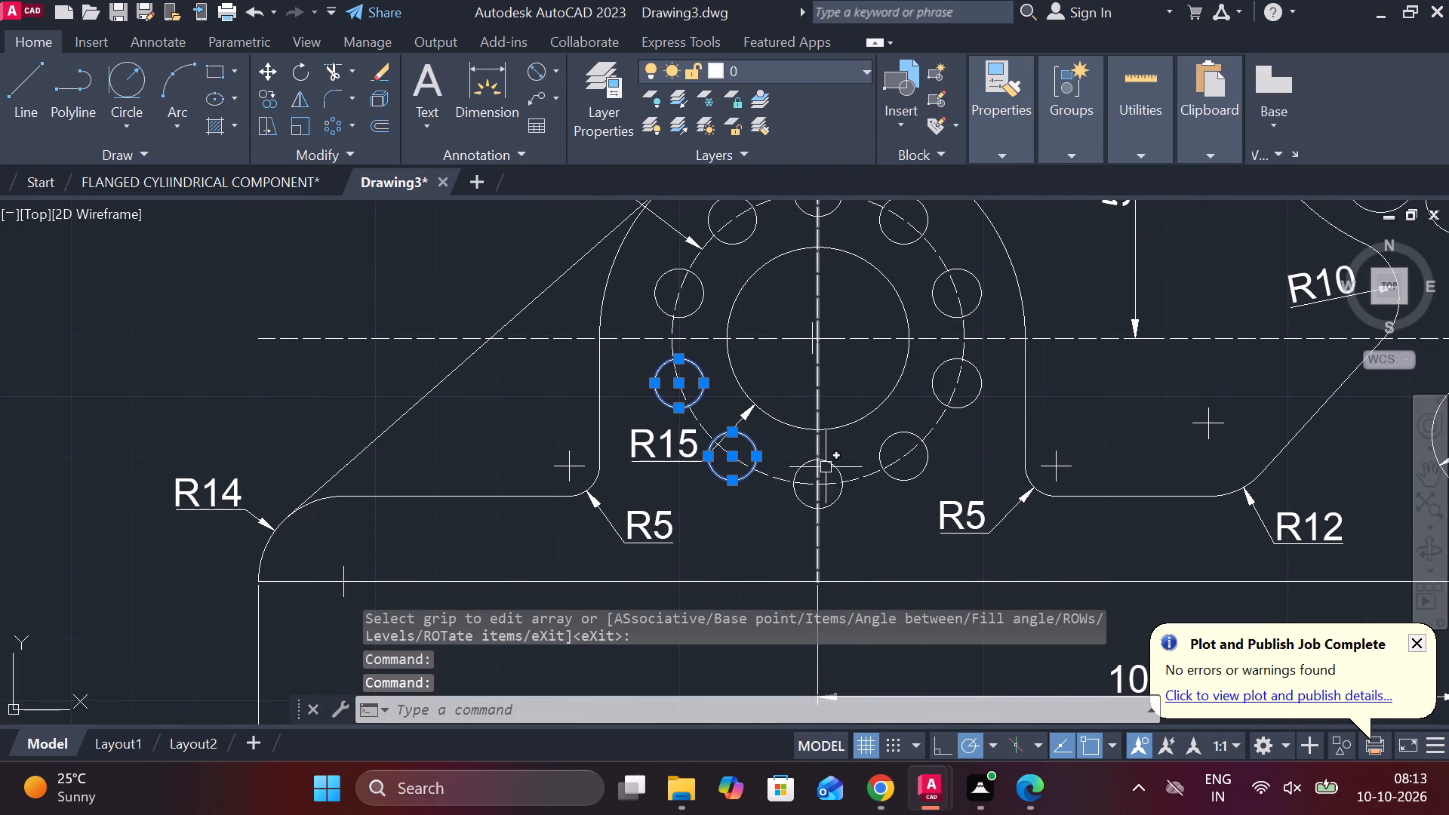
left_click(826, 467)
left_click(891, 440)
left_click(932, 376)
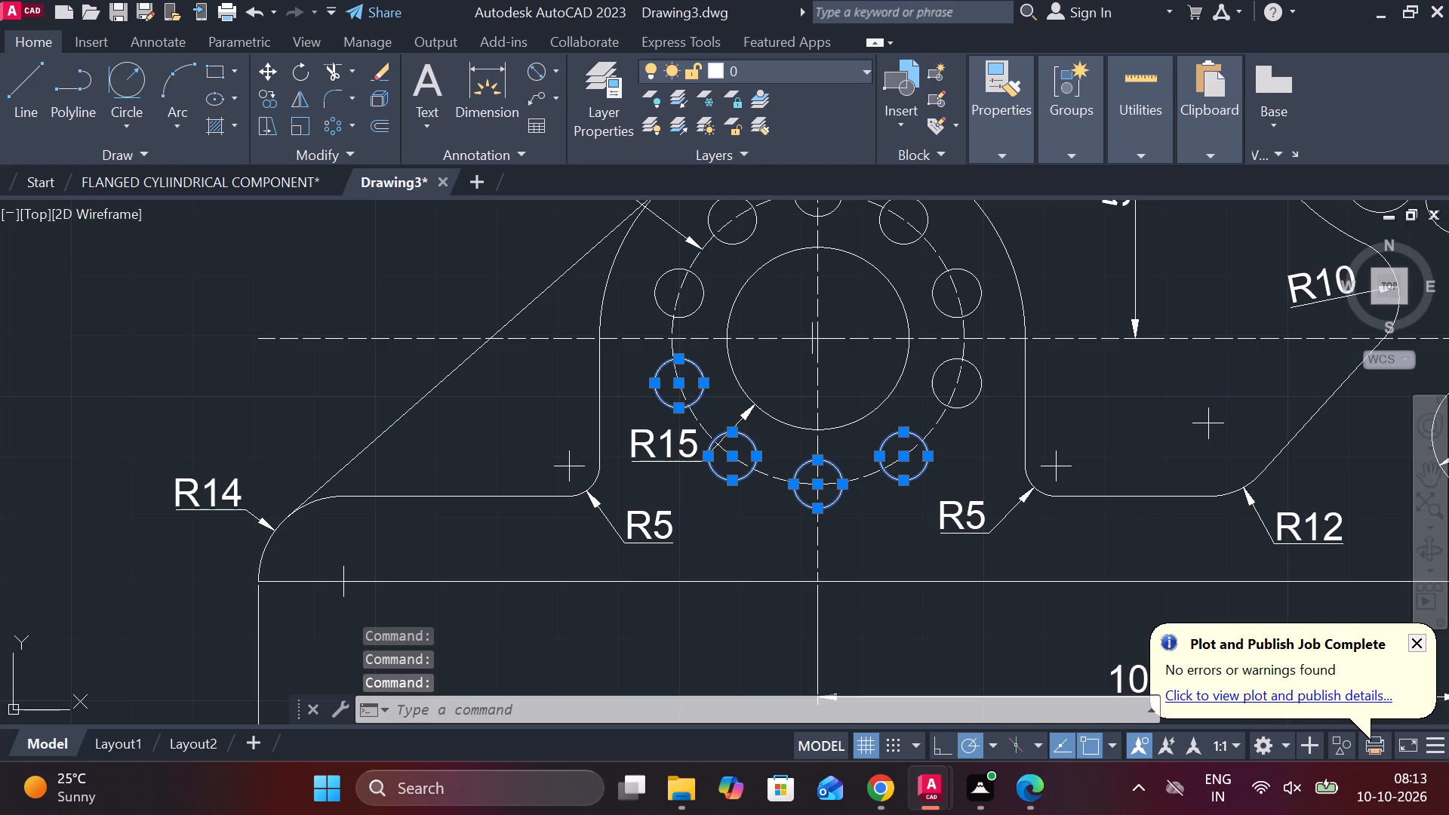
type("E")
key("space")
key("space")
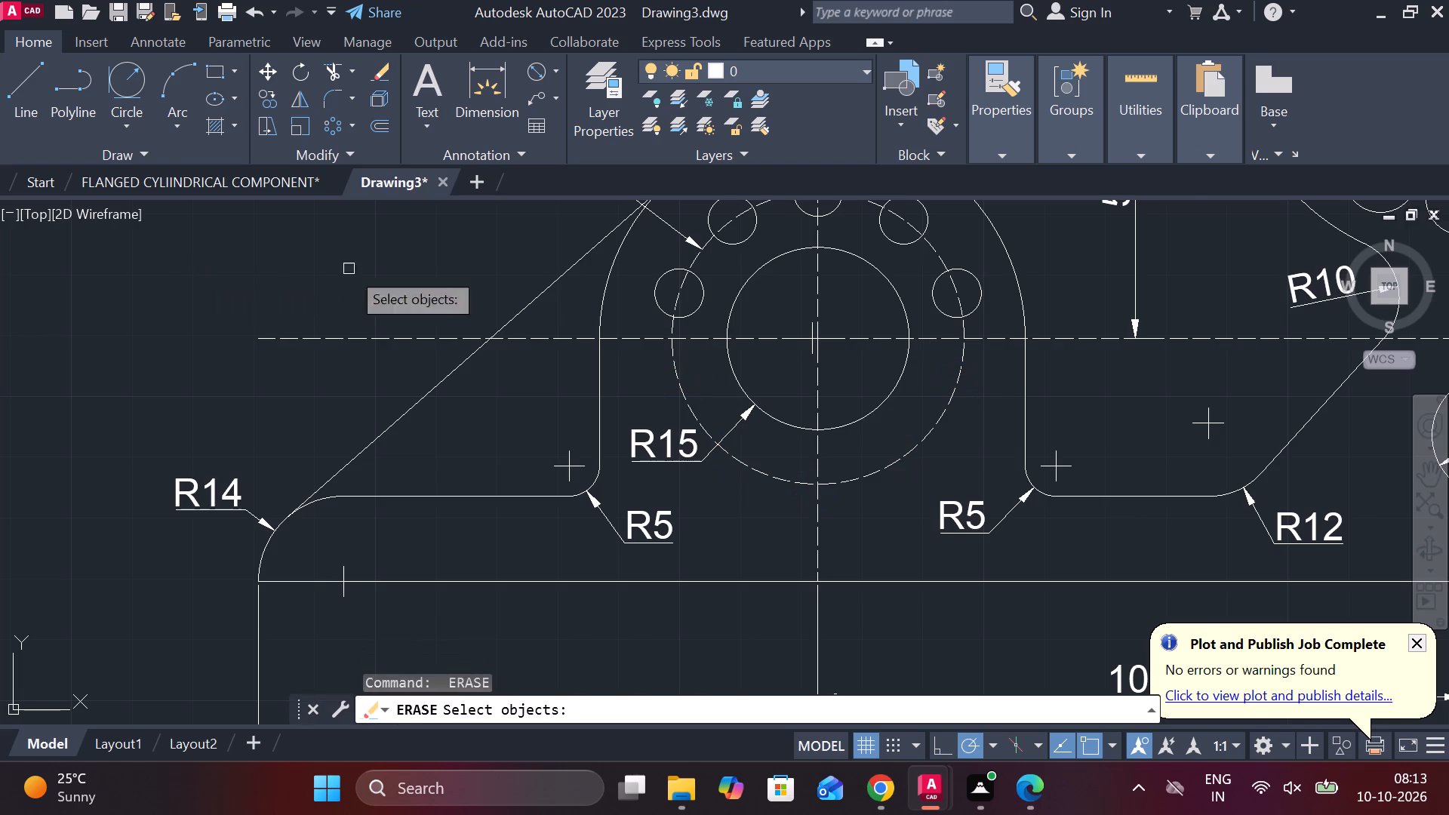
scroll(592, 252, "down", 1)
middle_click_drag(493, 263, 441, 342)
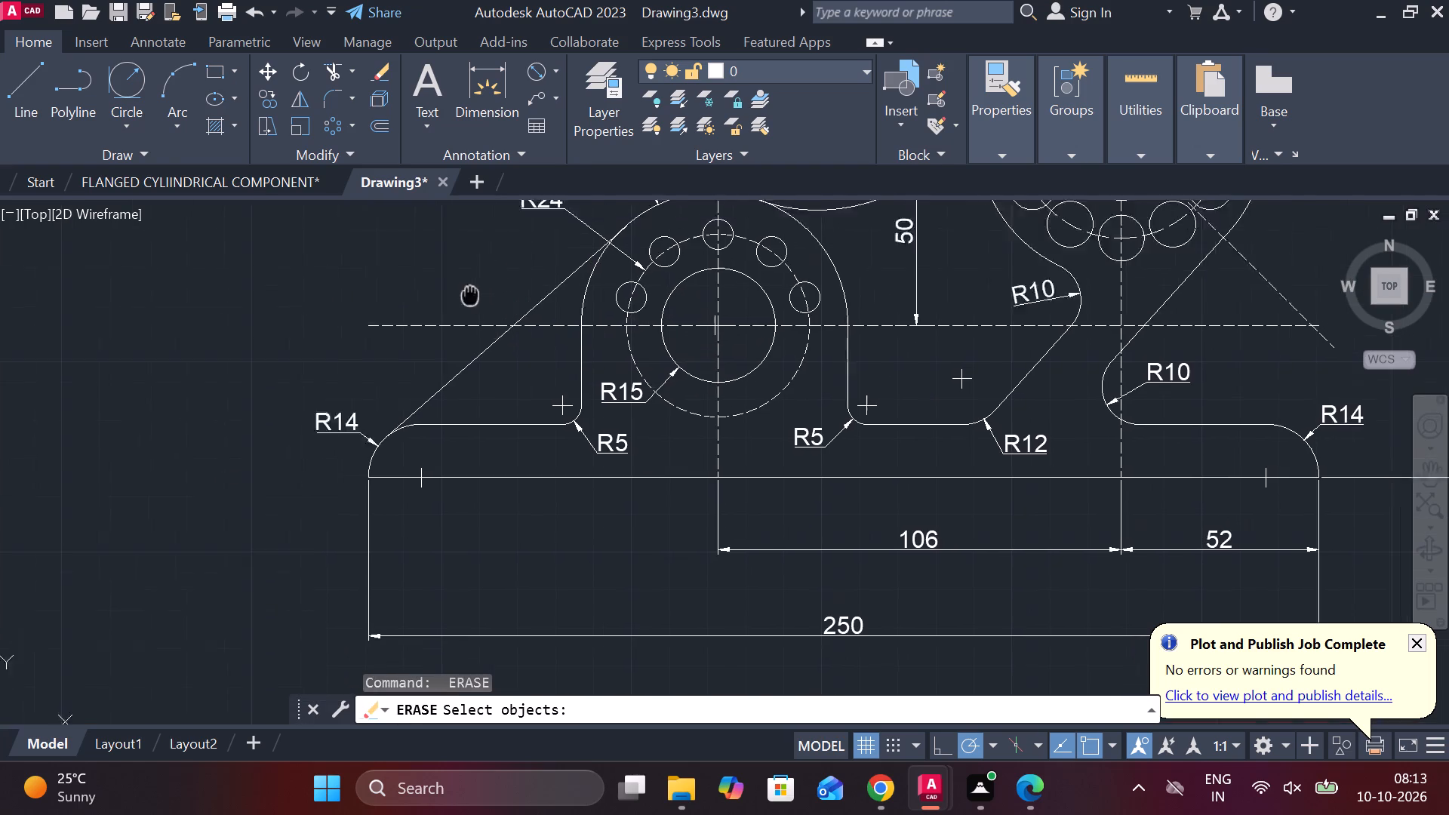
middle_click_drag(441, 342, 430, 359)
key("Escape")
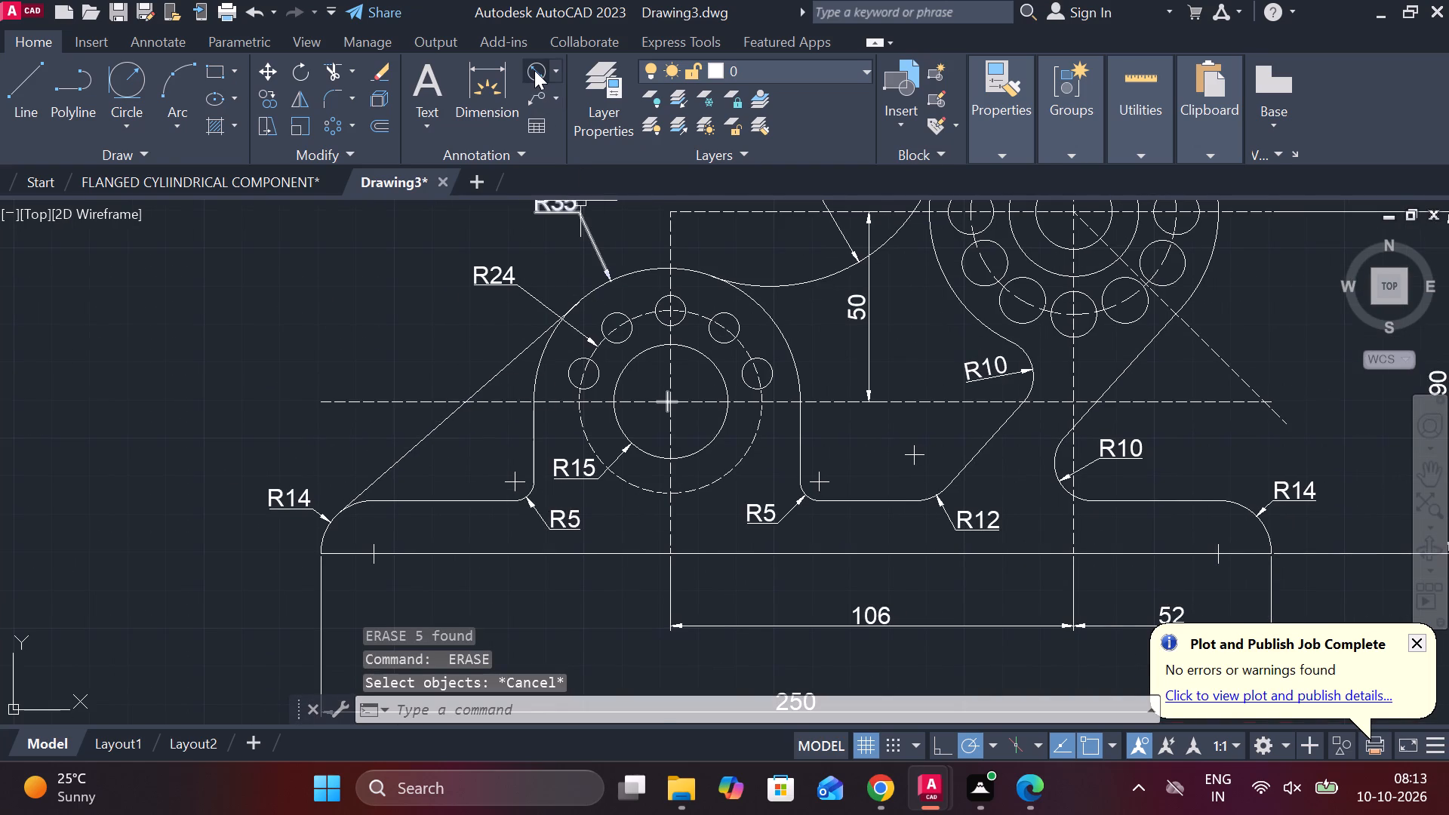
Add a diameter dimension to the top small hole of the five-hole flange, placing its text above the R35 dimension.
left_click(534, 70)
middle_click_drag(648, 250, 638, 360)
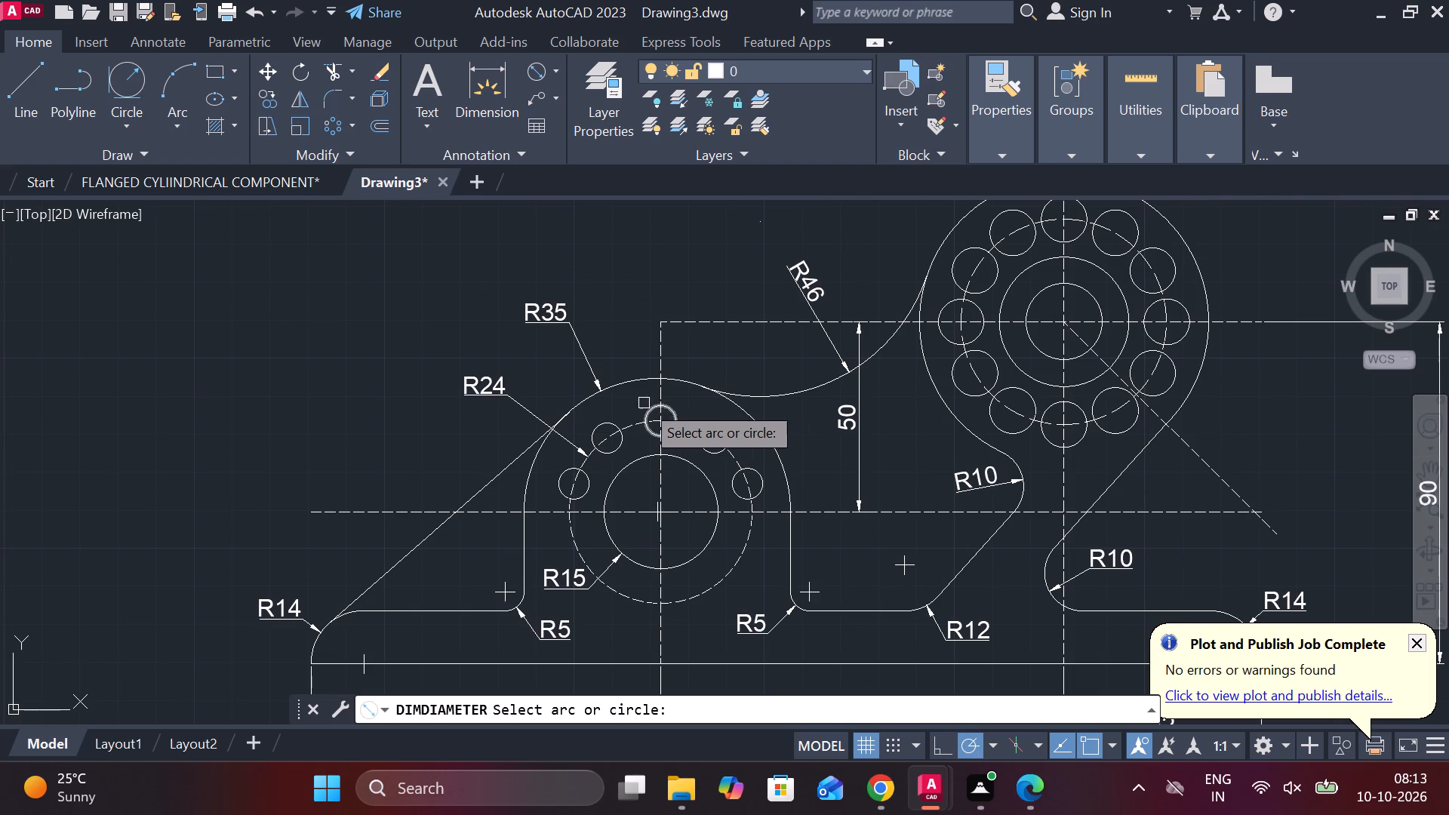
left_click(651, 406)
left_click(613, 269)
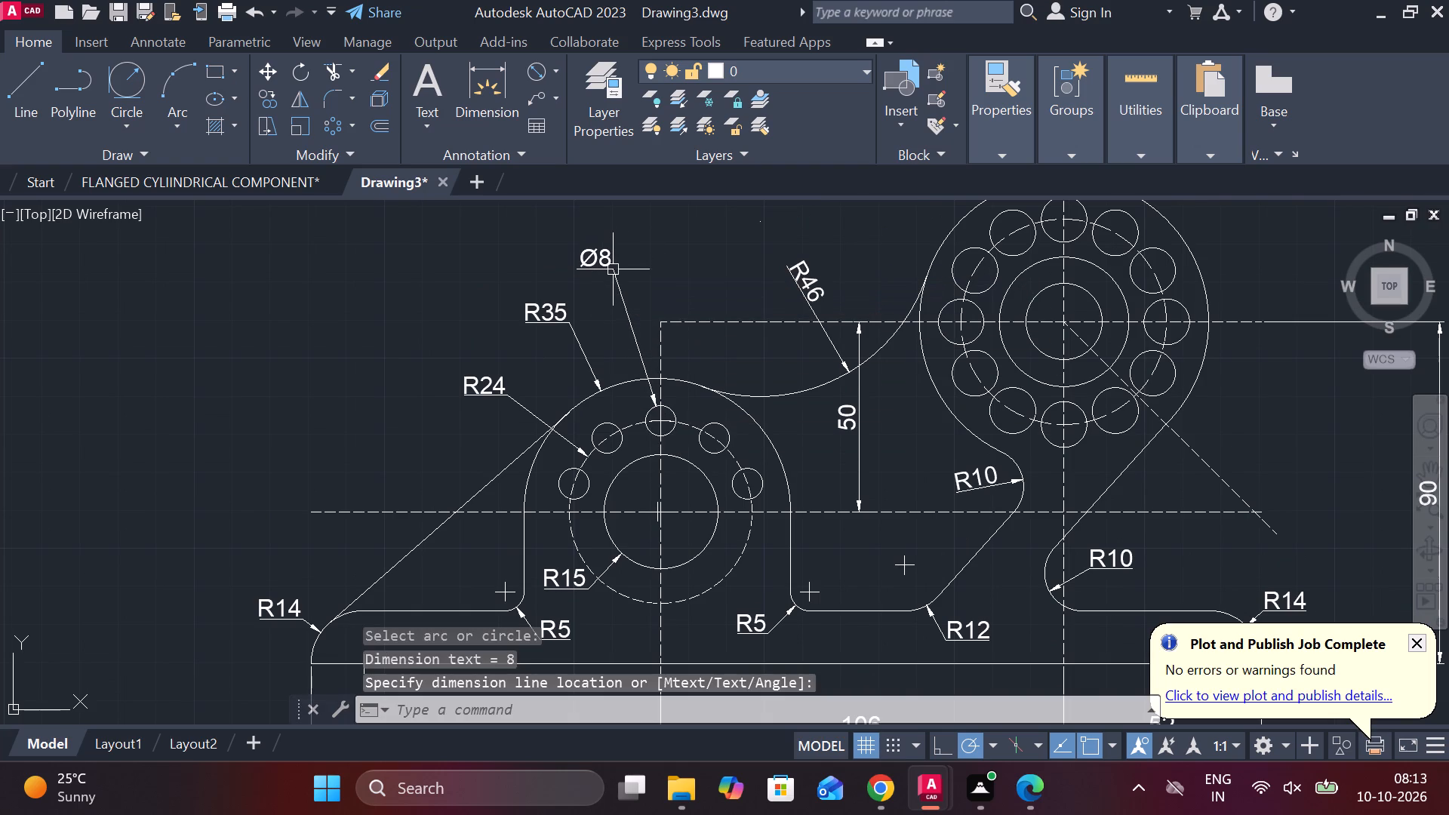
Edit the new small-hole diameter dimension's text to read Ø8*10.
scroll(582, 272, "up", 2)
double_click(626, 238)
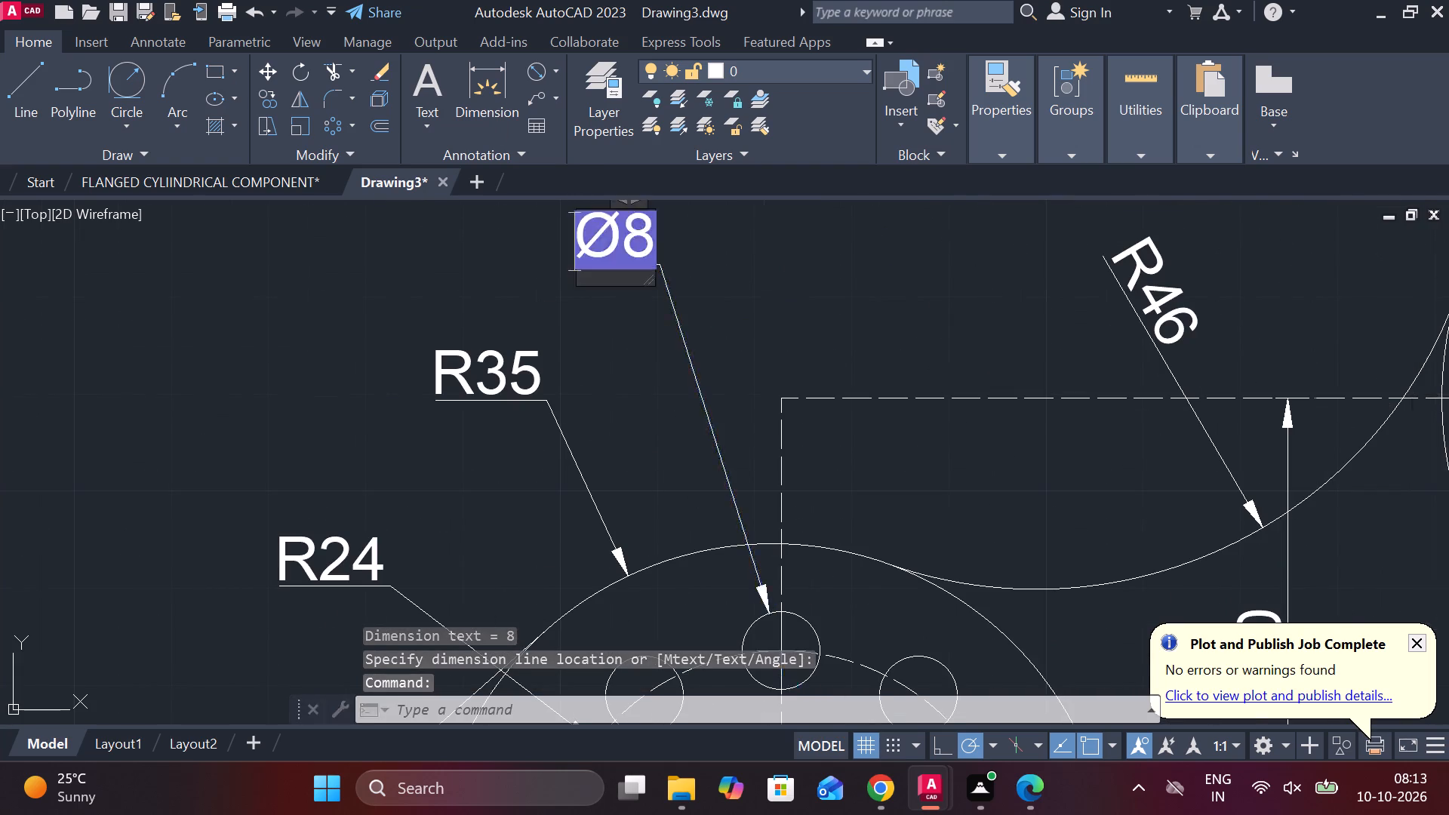
key("Right")
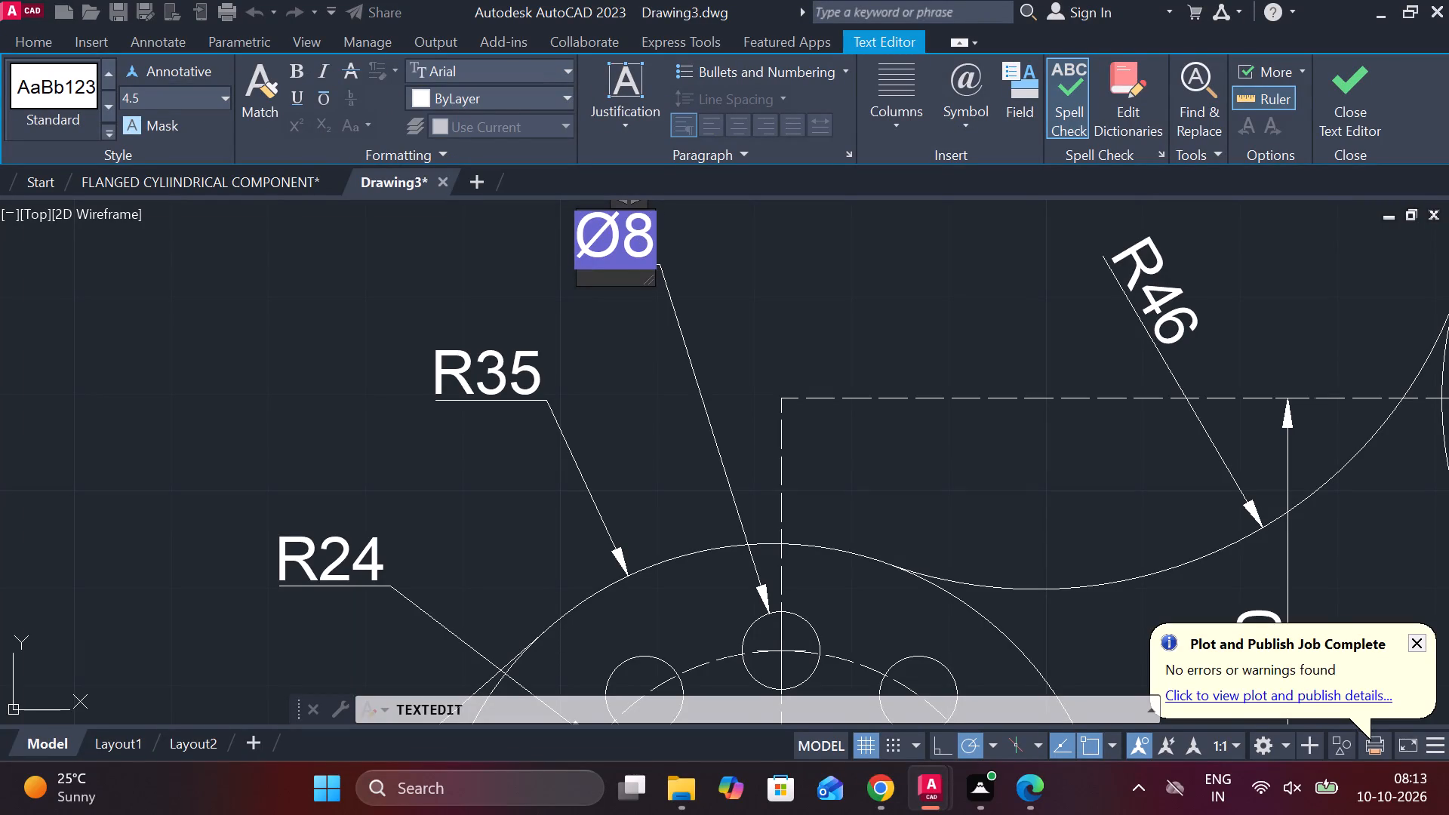
key("8")
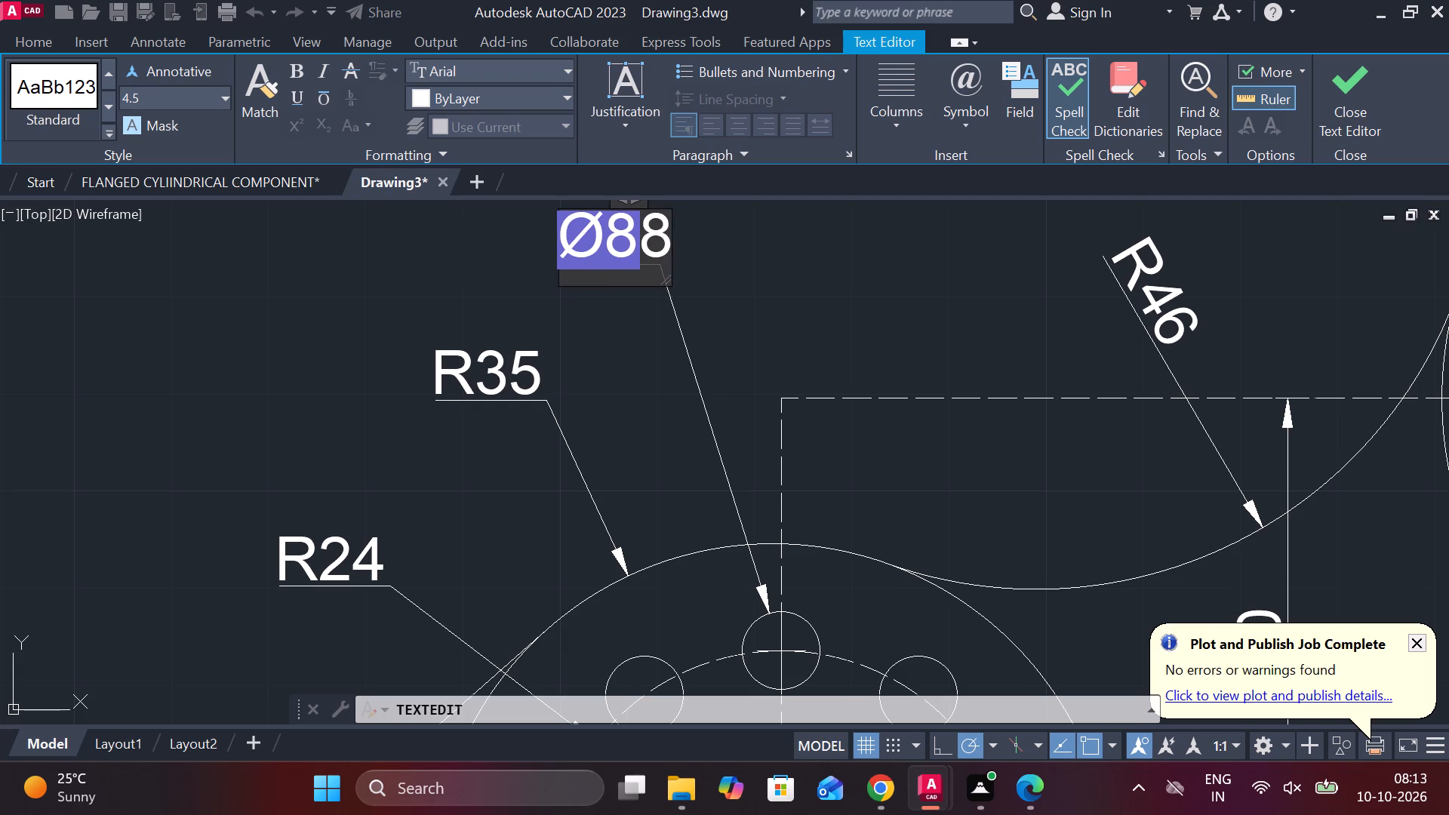
key("BackSpace")
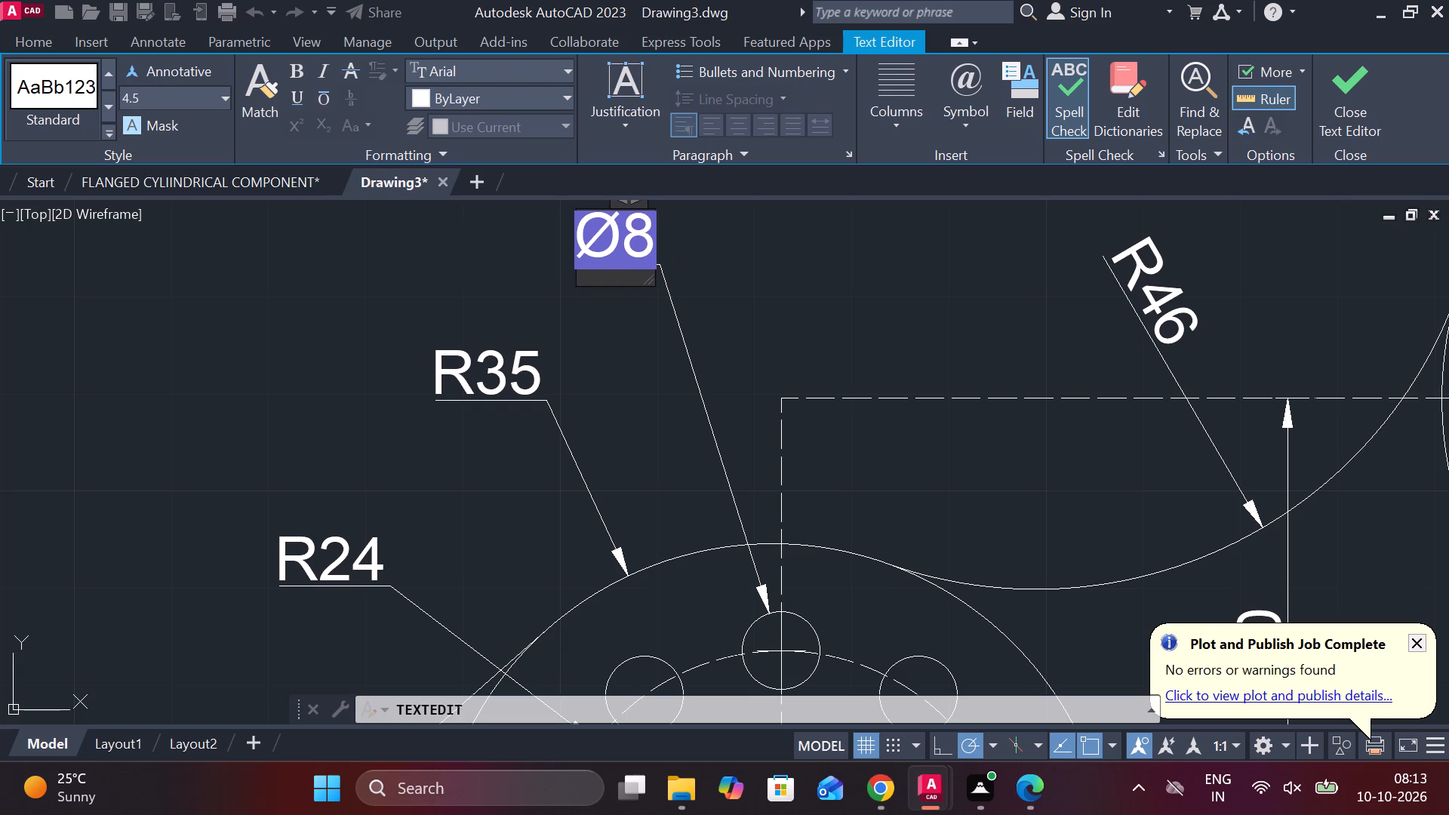
key("shift+asterisk")
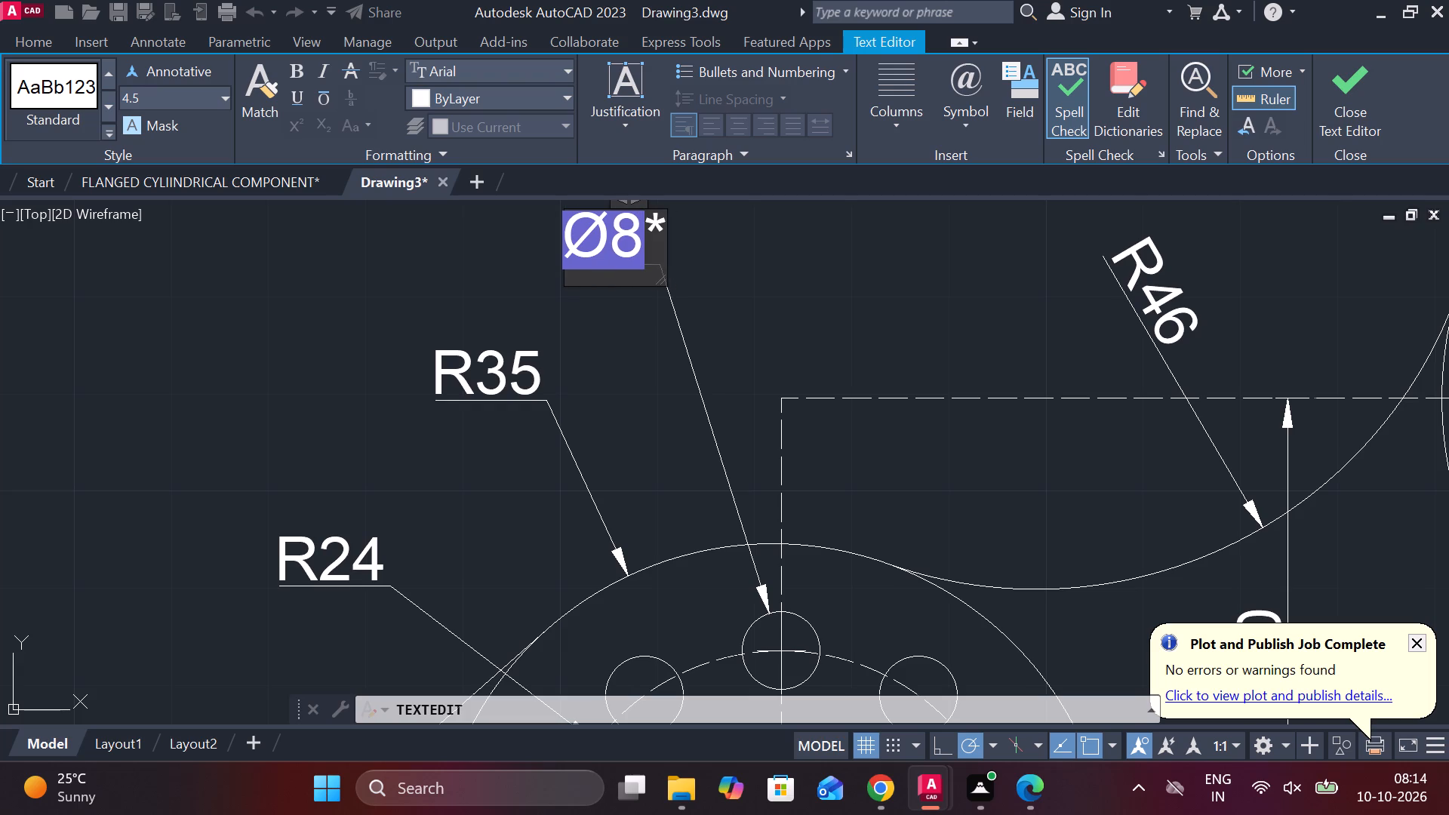
type("10")
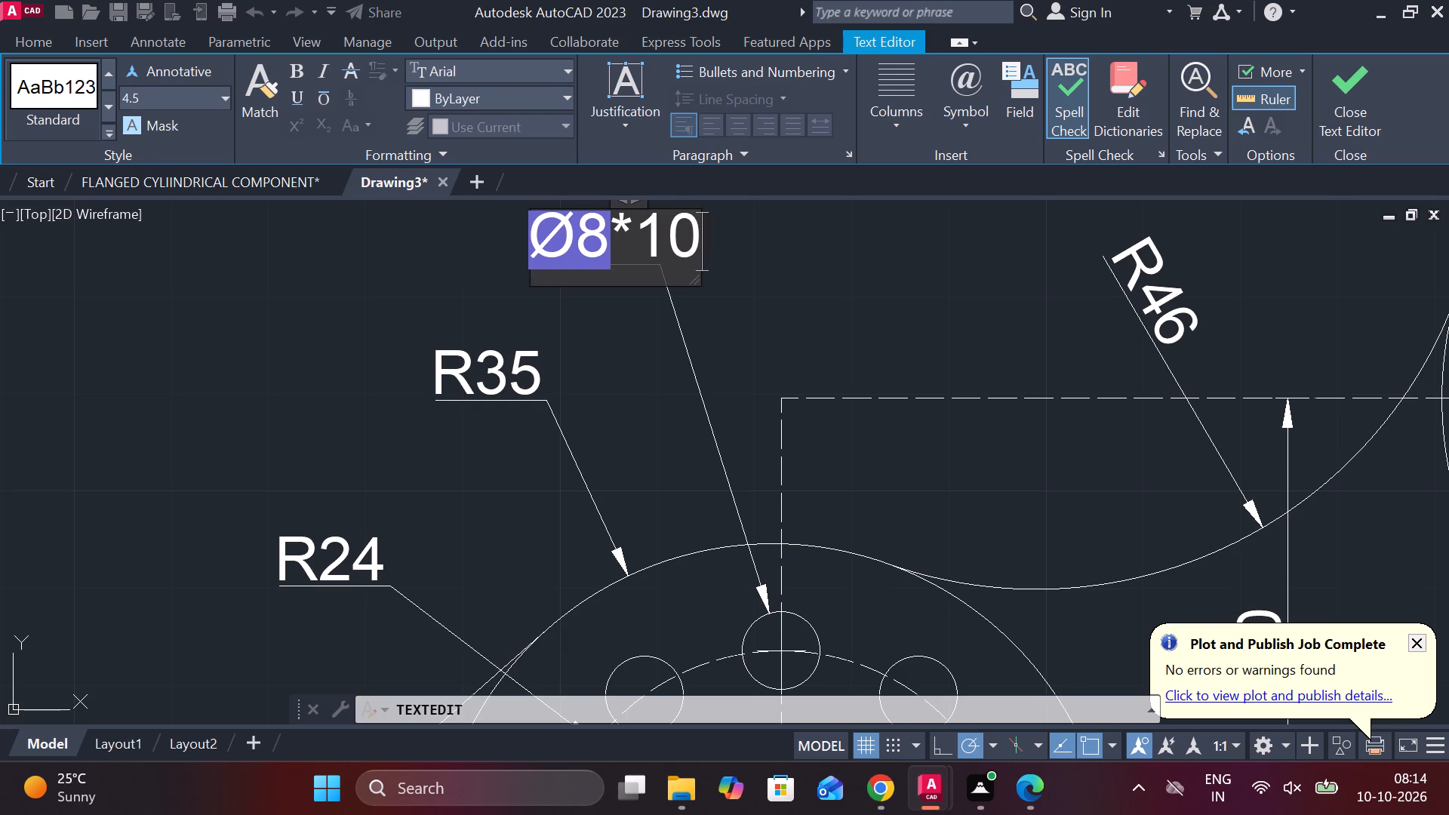
scroll(590, 254, "up", 2)
scroll(925, 235, "down", 2)
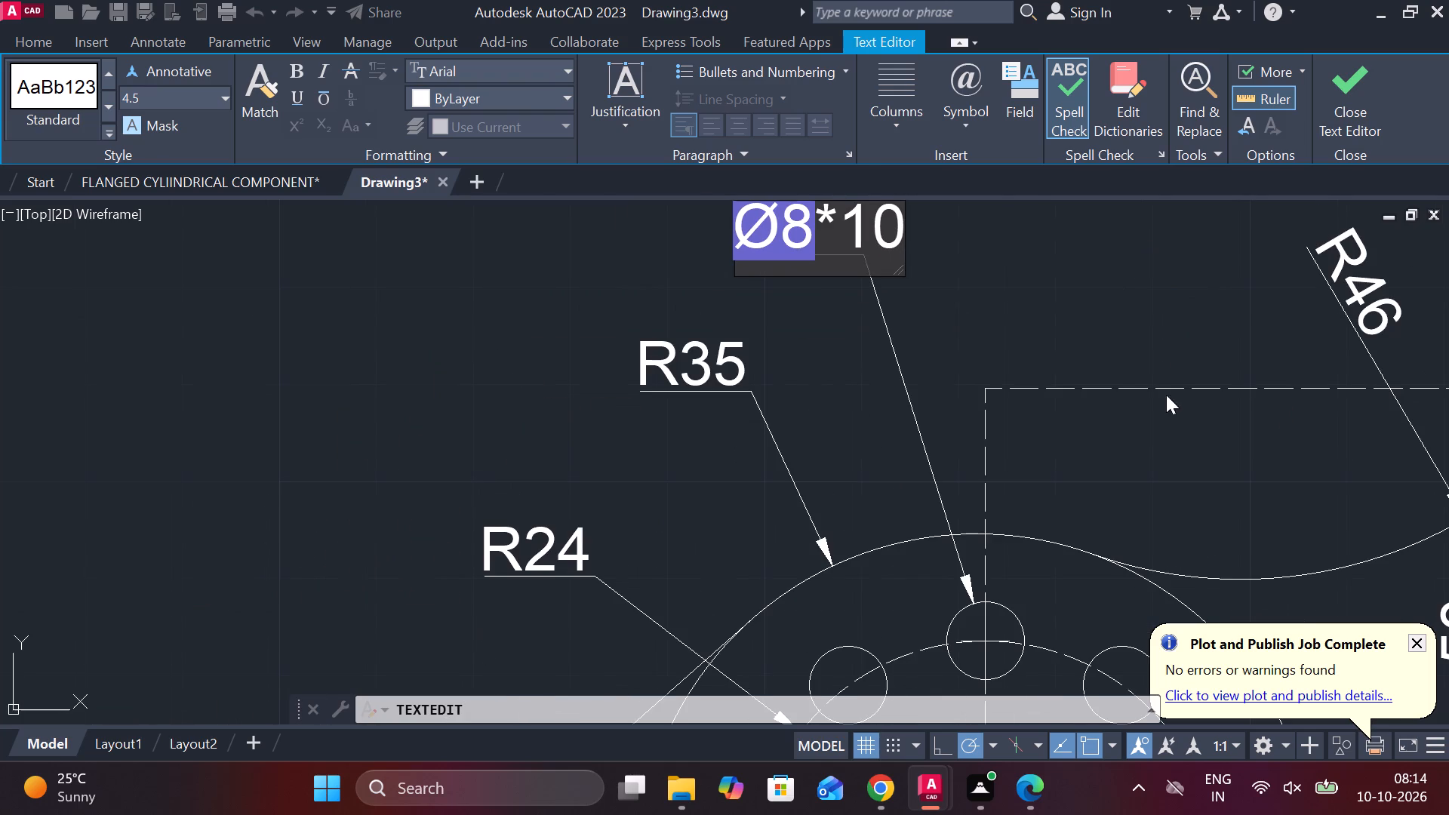
left_click(1343, 126)
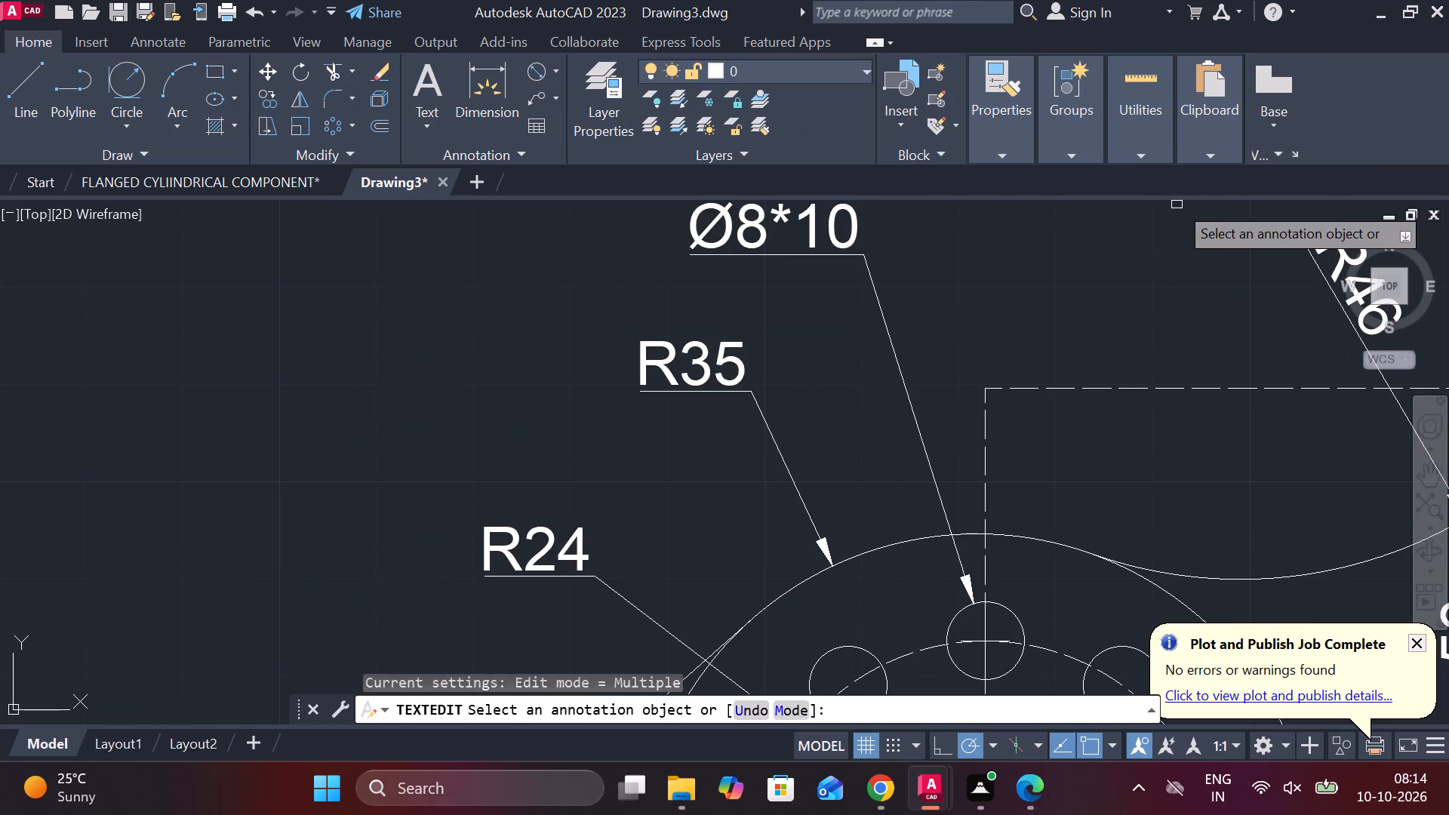
Add a diameter dimension to the outer circle of the twelve-hole flange, placing its text outside the flange at the upper right.
scroll(1177, 218, "down", 1)
middle_click_drag(1113, 266, 777, 265)
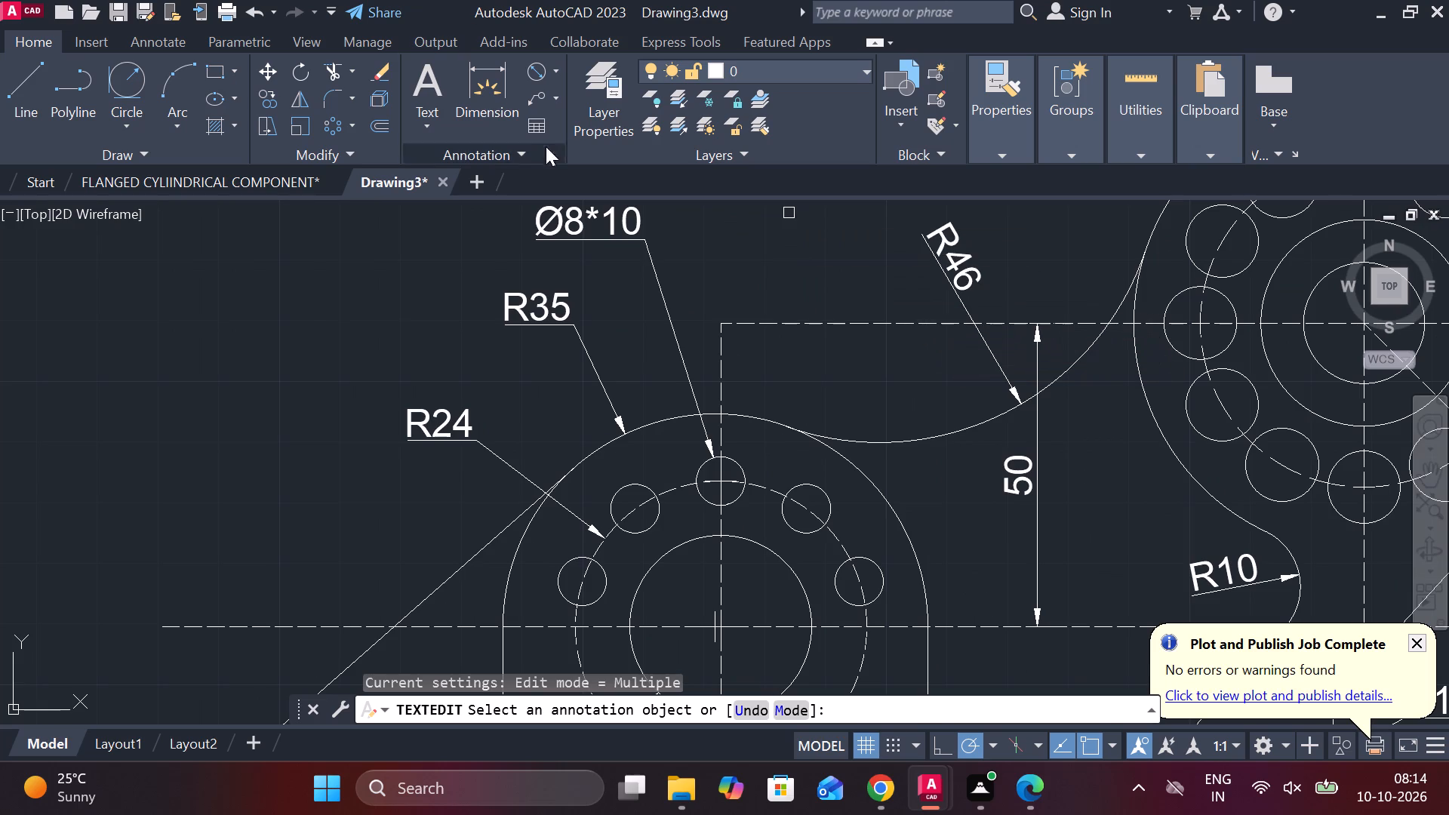
left_click(528, 79)
middle_click_drag(828, 317, 433, 502)
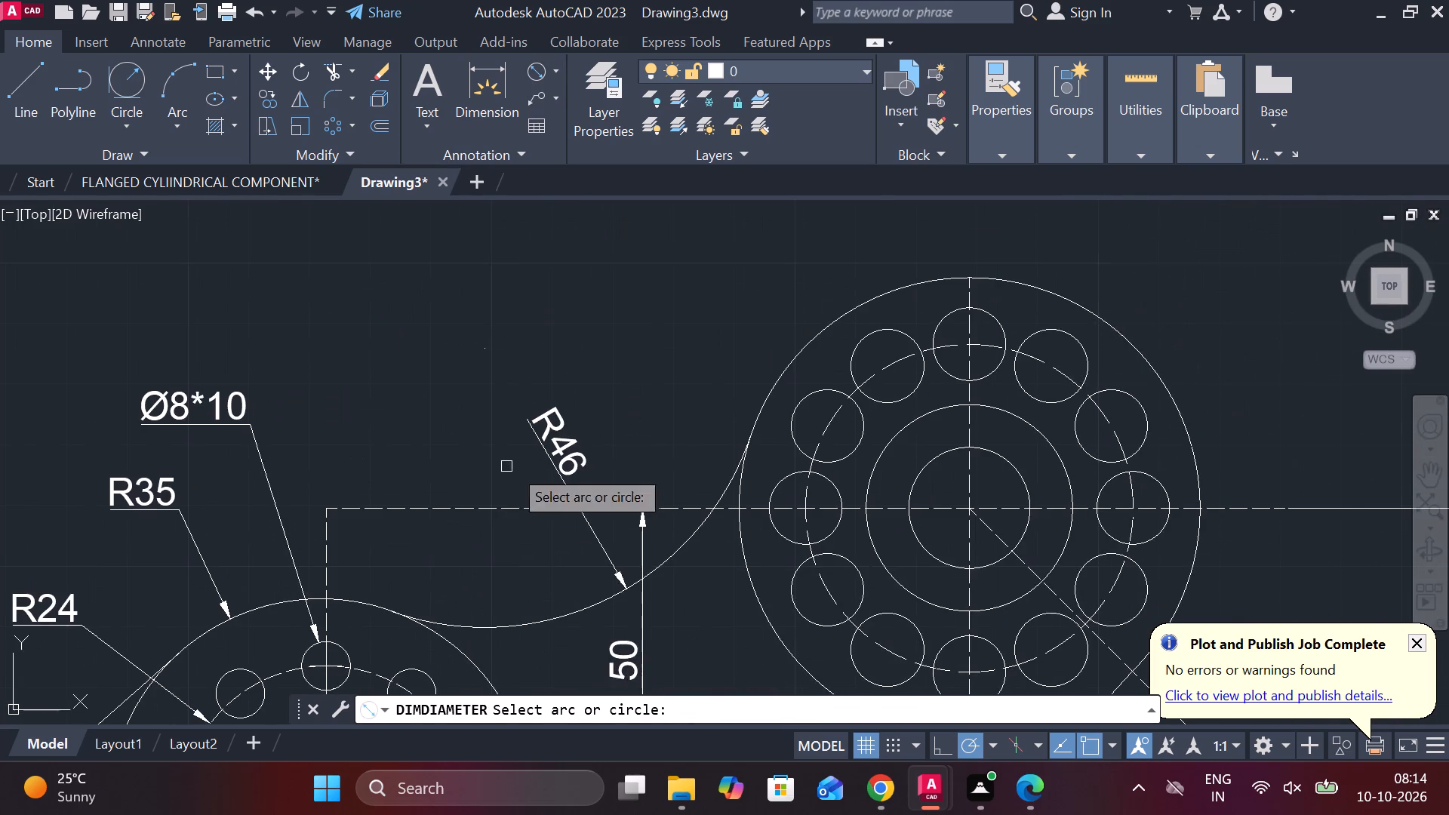
middle_click_drag(972, 331, 512, 251)
middle_click_drag(686, 277, 706, 327)
left_click(685, 309)
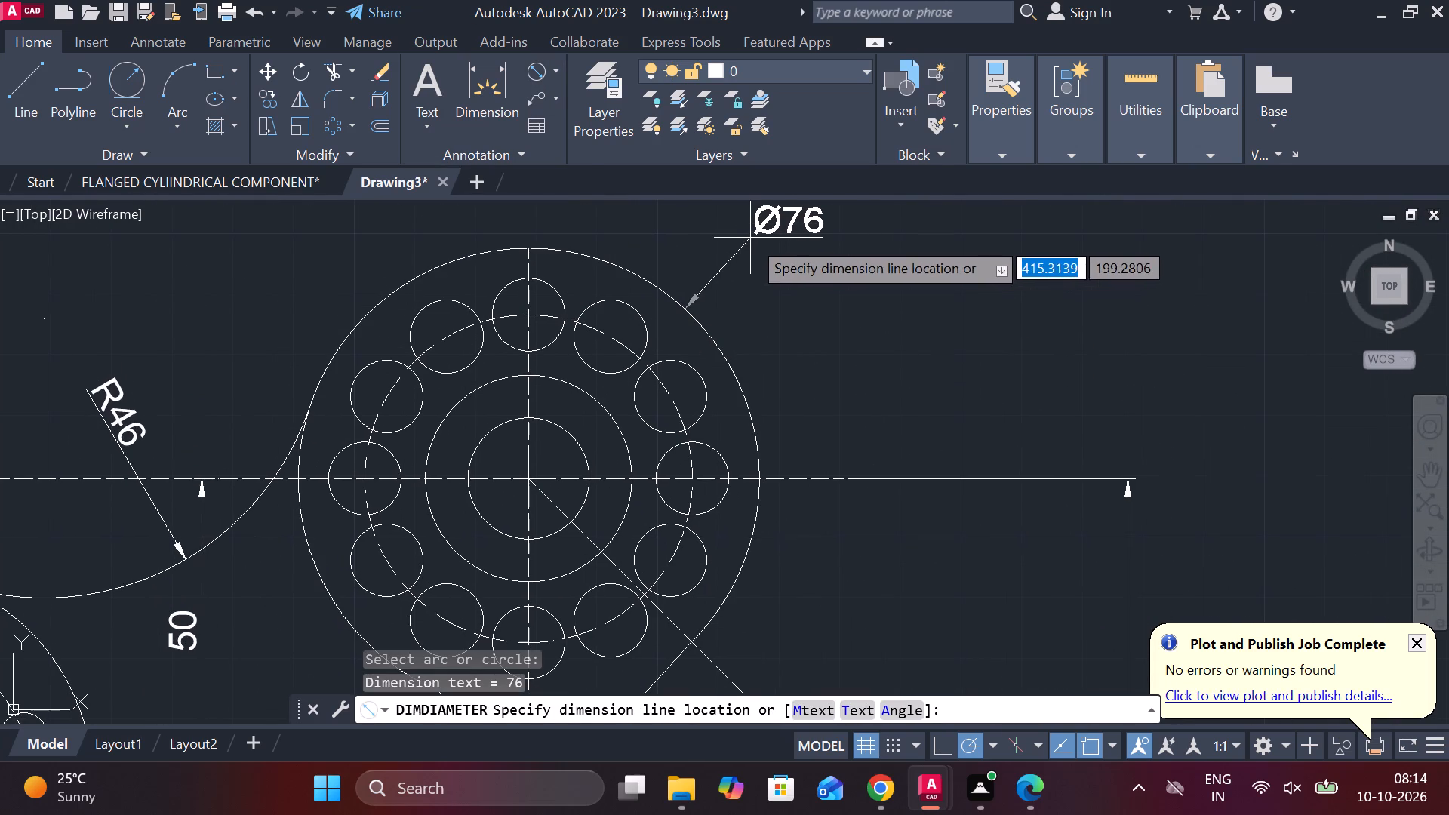
left_click(750, 238)
Dimension the diameter of the twelve-hole flange's dashed pitch circle, with the text below the Ø76 dimension.
scroll(671, 358, "down", 1)
scroll(669, 370, "up", 2)
scroll(672, 371, "down", 2)
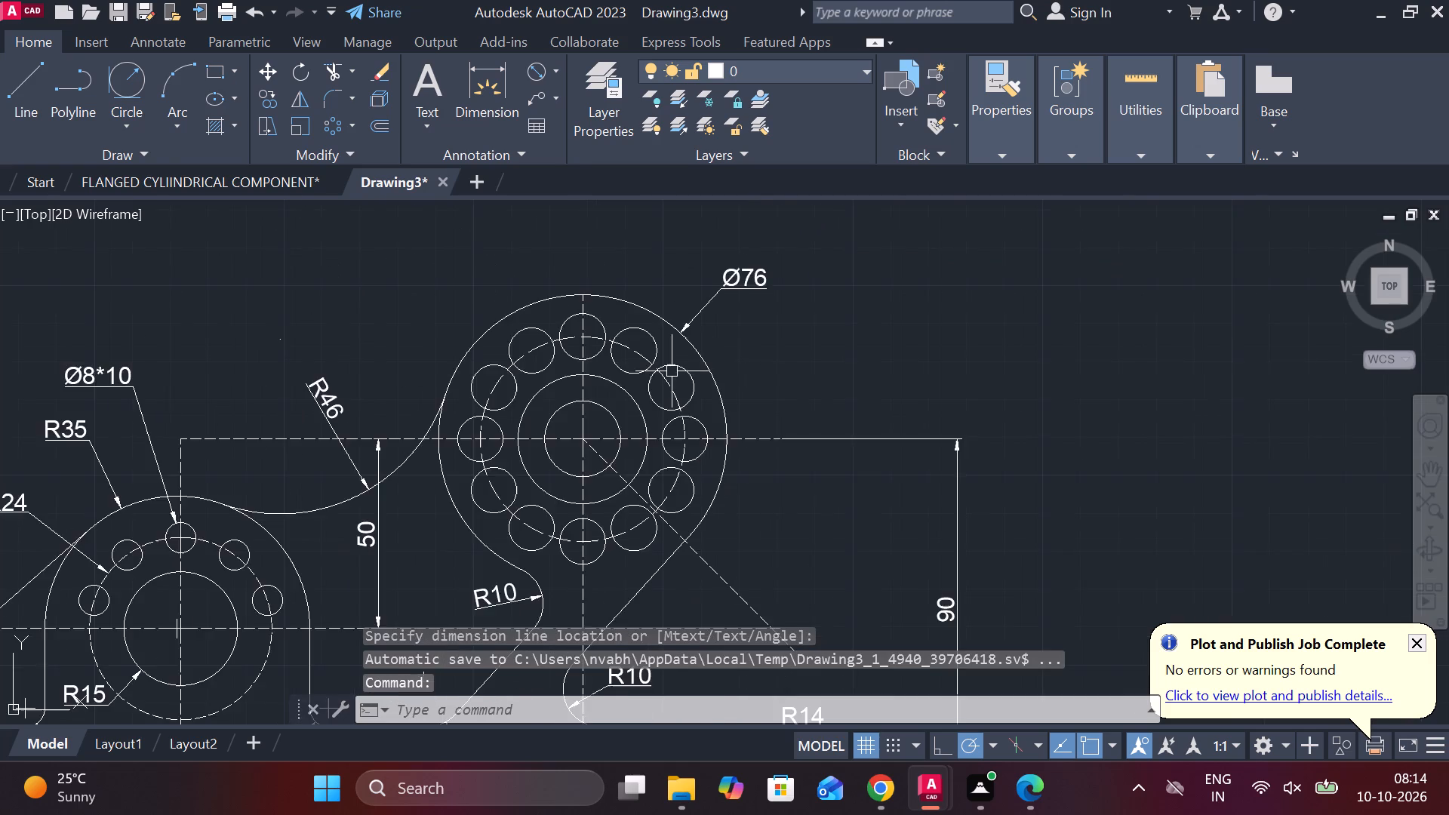
scroll(672, 371, "up", 2)
key("space")
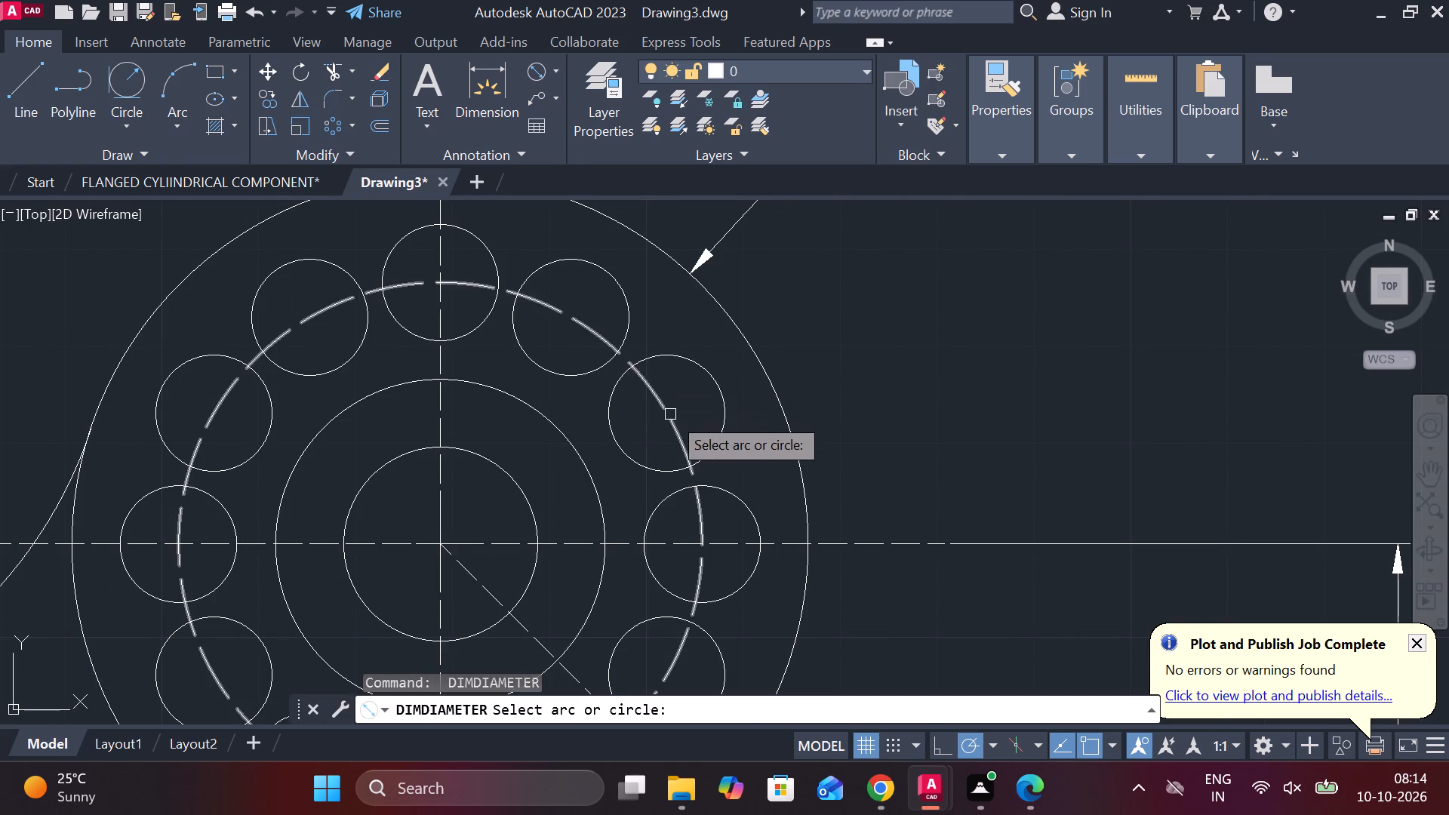
left_click(670, 414)
middle_click_drag(760, 280, 754, 425)
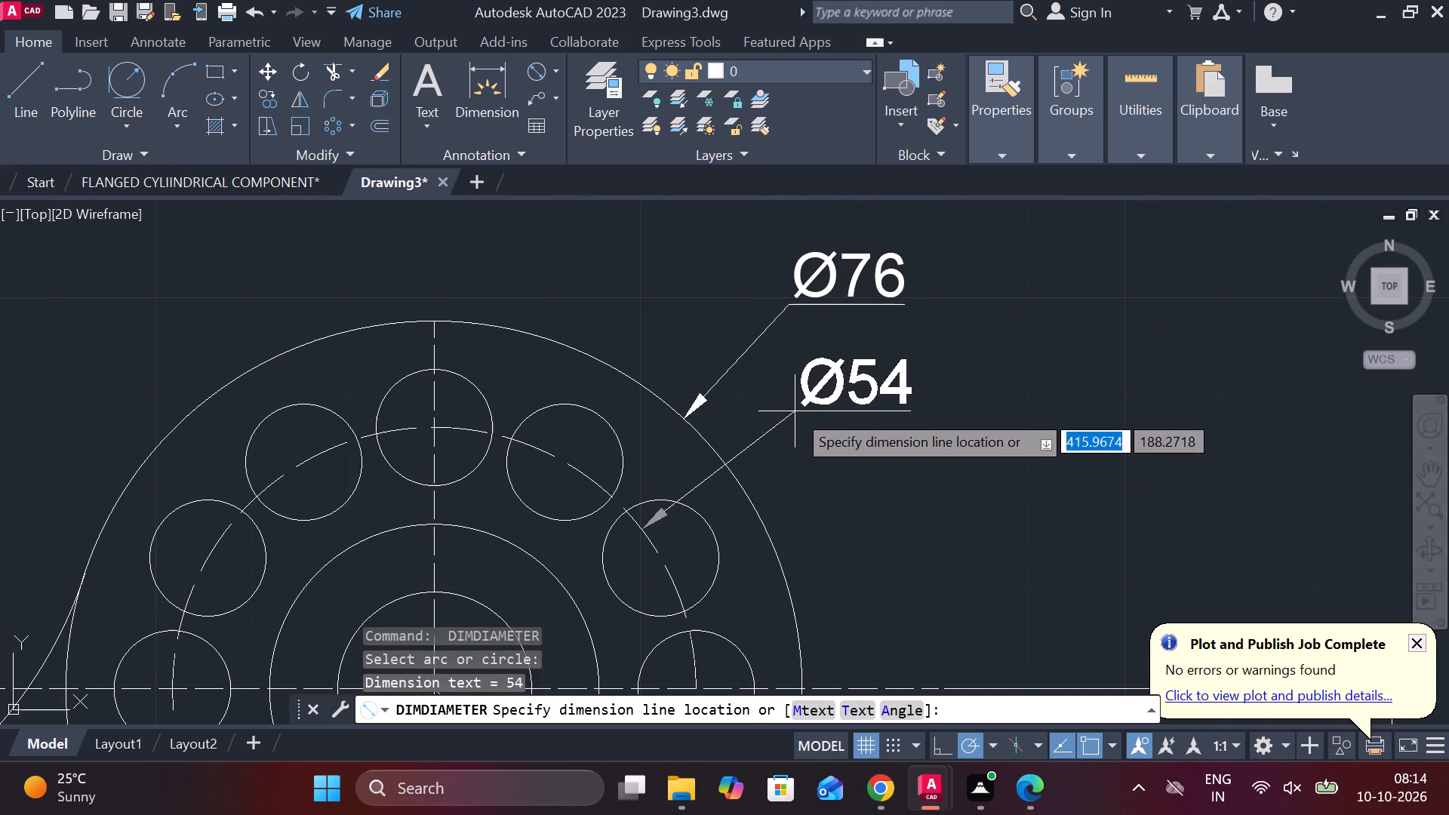
left_click(795, 411)
Dimension the diameter of the twelve-hole flange's hole on the horizontal centreline, with the text below the Ø54 dimension.
scroll(885, 444, "down", 1)
middle_click_drag(884, 475, 878, 344)
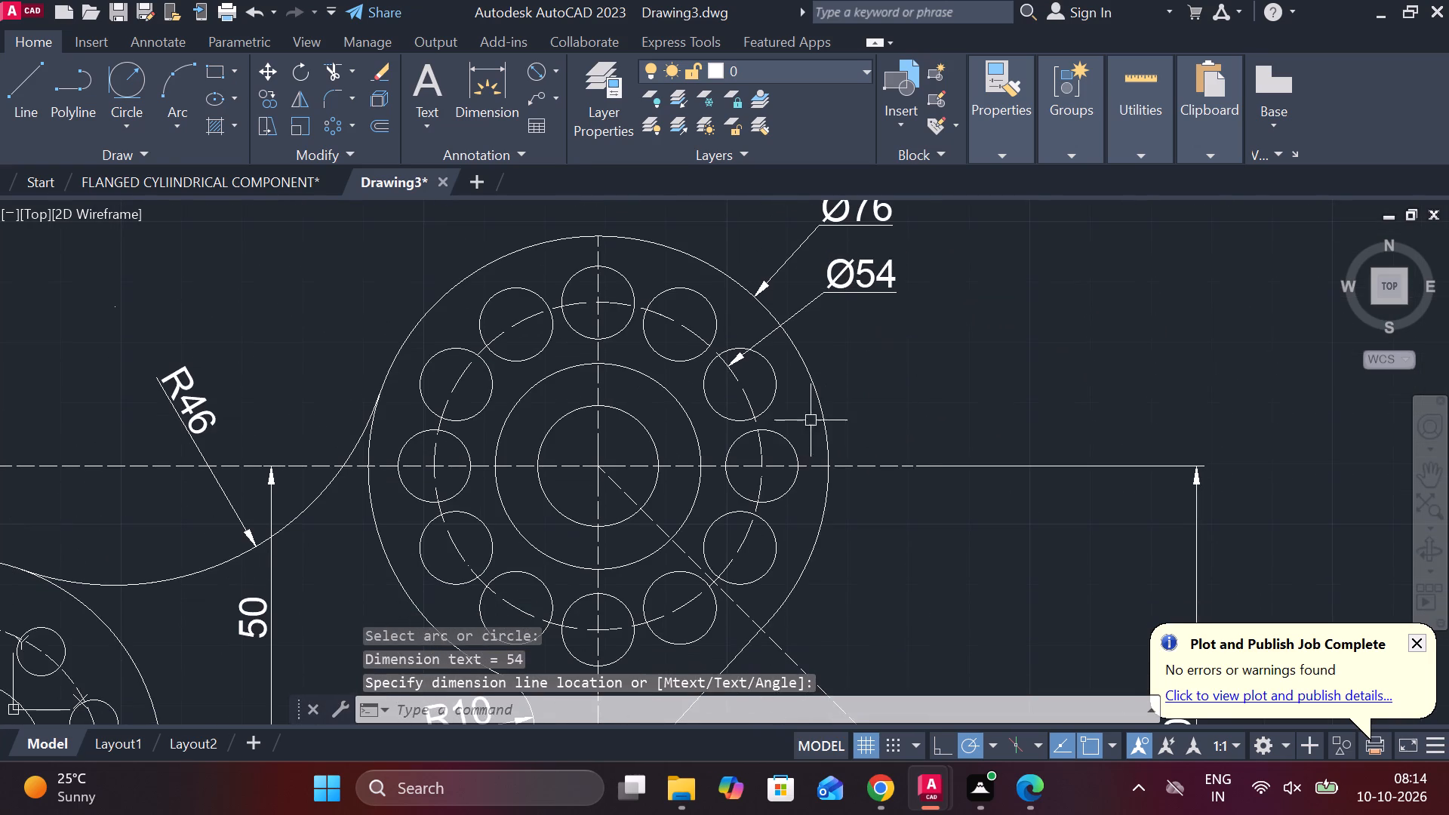
key("space")
left_click(784, 438)
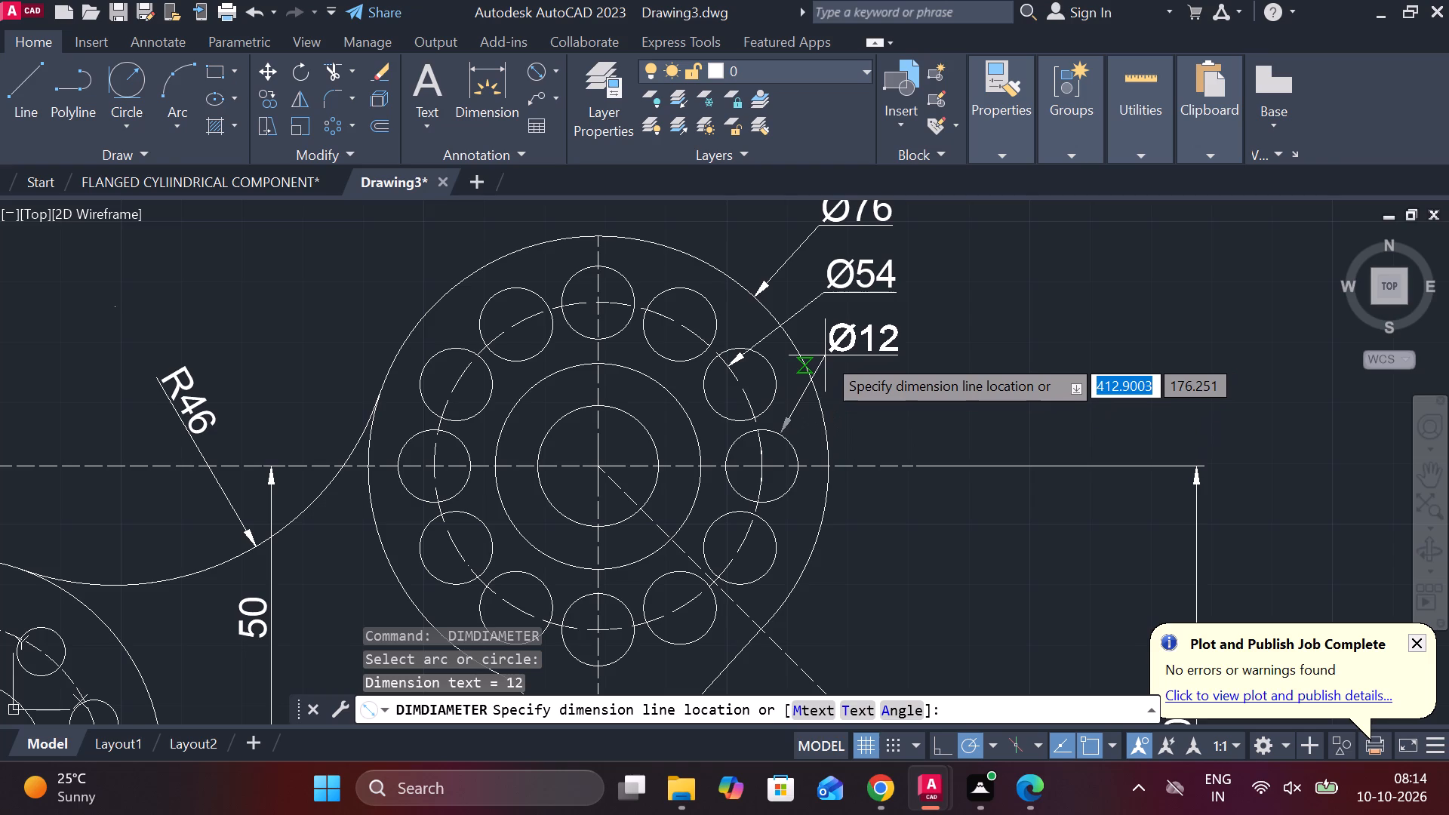
left_click(835, 366)
Dimension the diameters of the twelve-hole flange's two inner concentric circles, placing both texts at the flange's upper left.
scroll(891, 380, "down", 2)
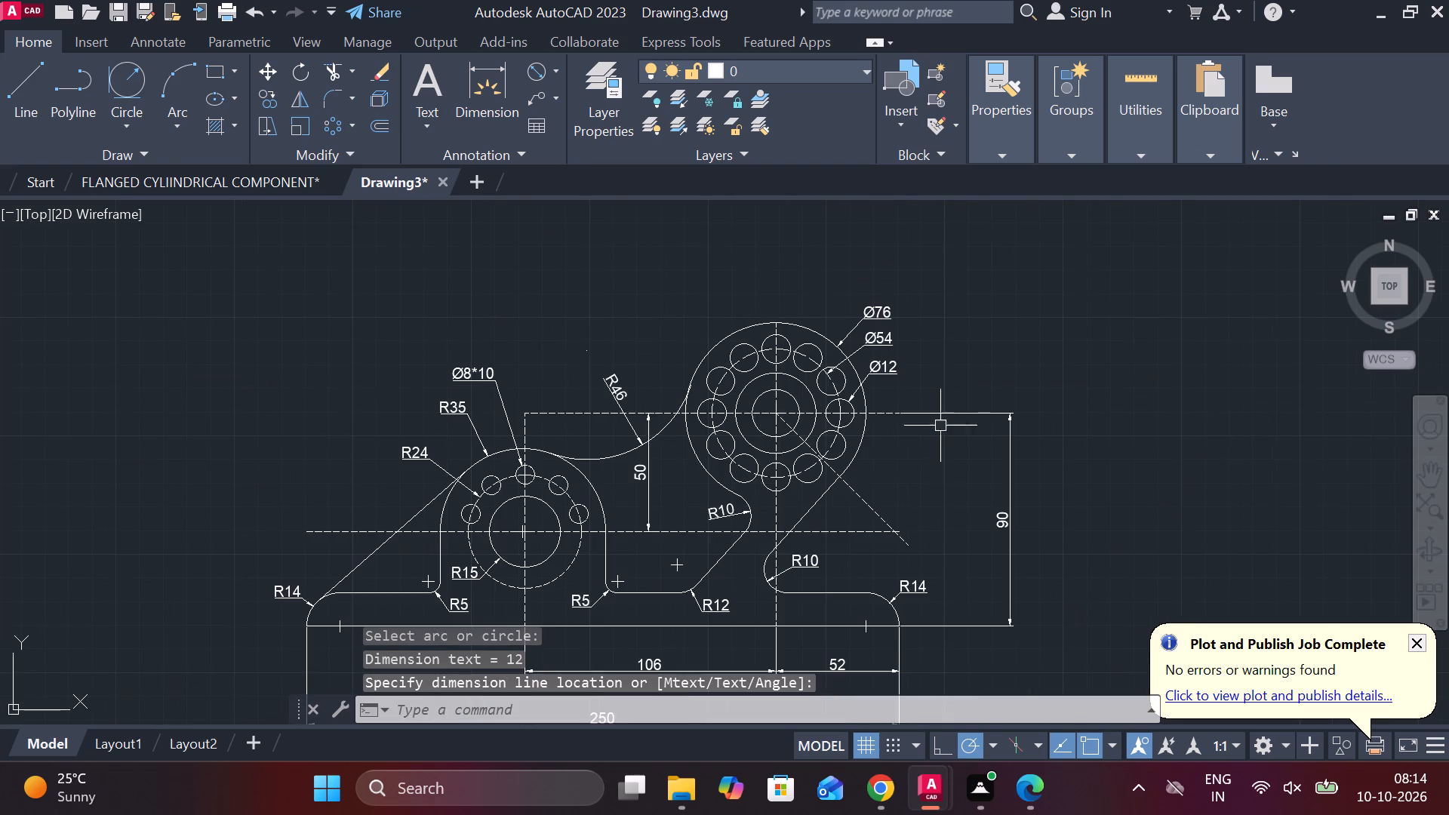
middle_click_drag(927, 455, 950, 444)
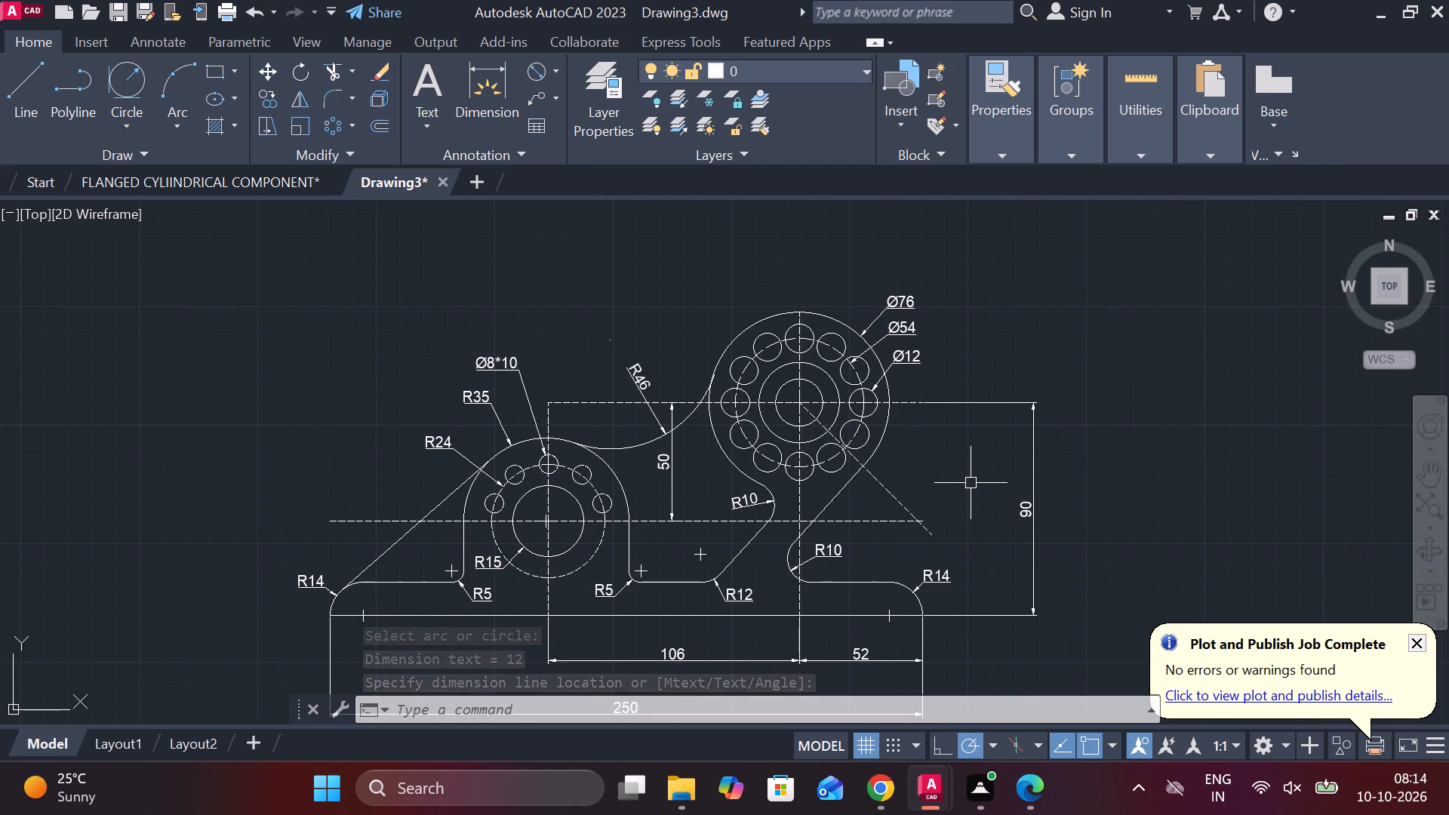
scroll(957, 435, "up", 1)
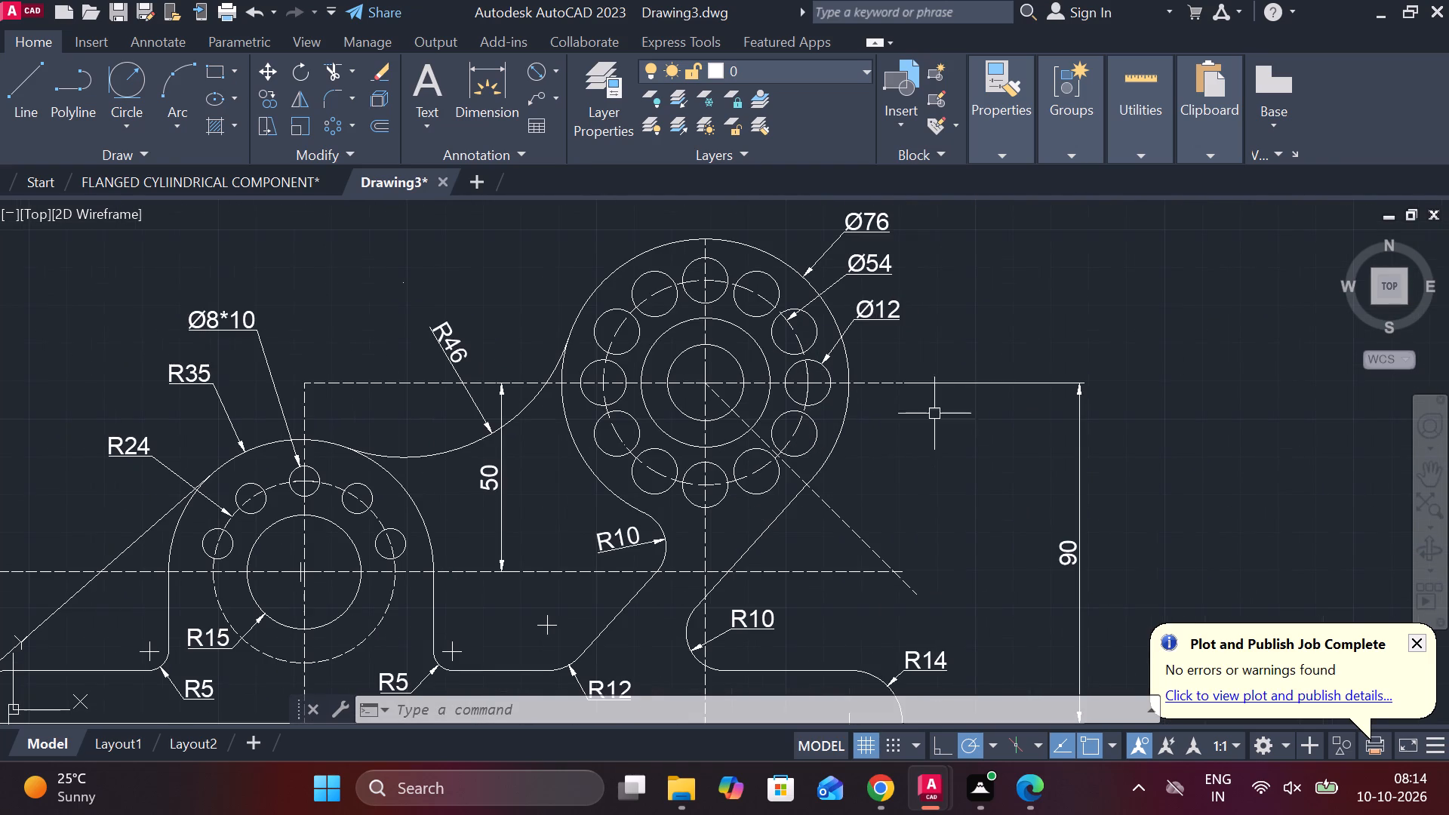
key("space")
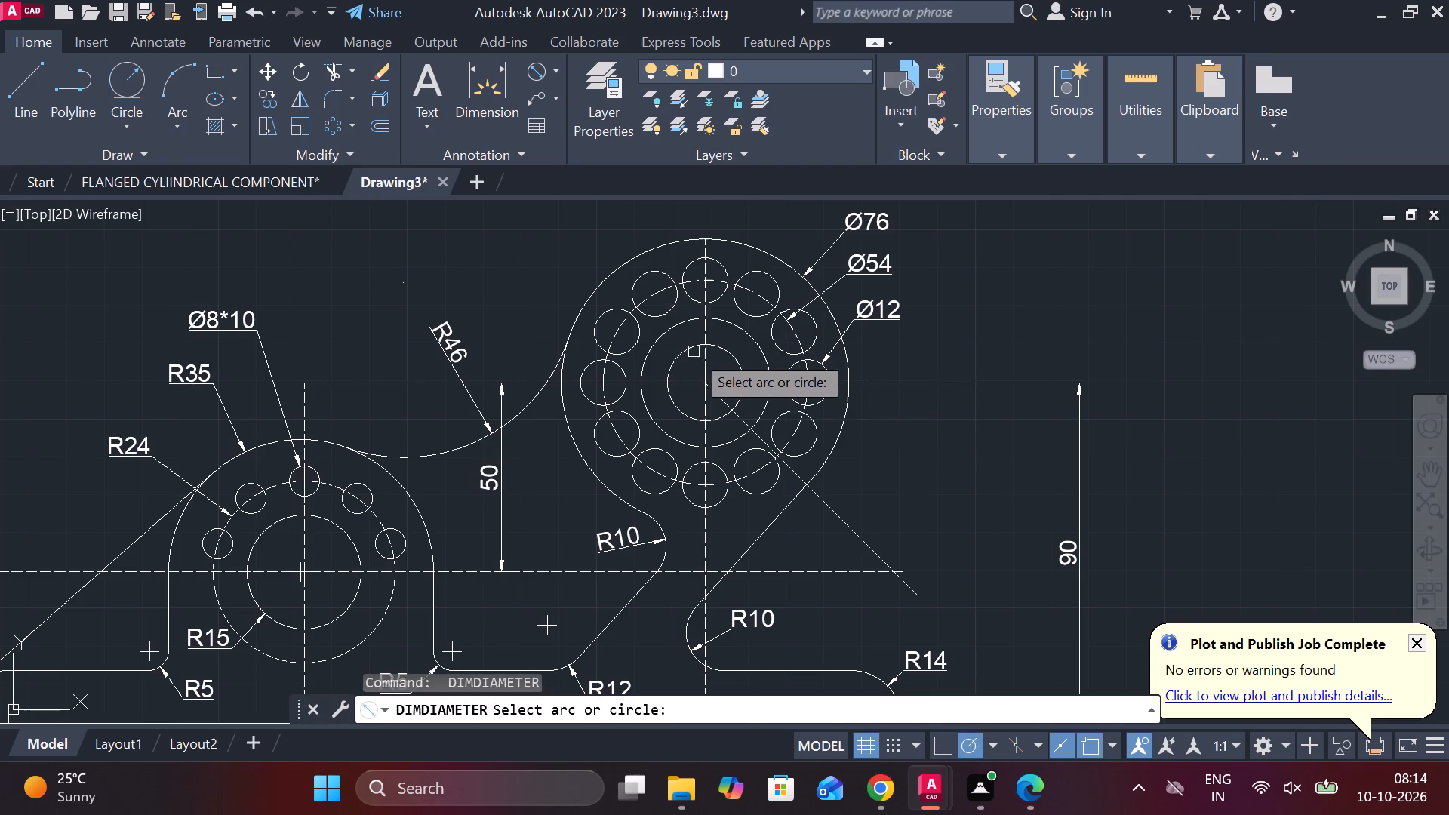
left_click(666, 328)
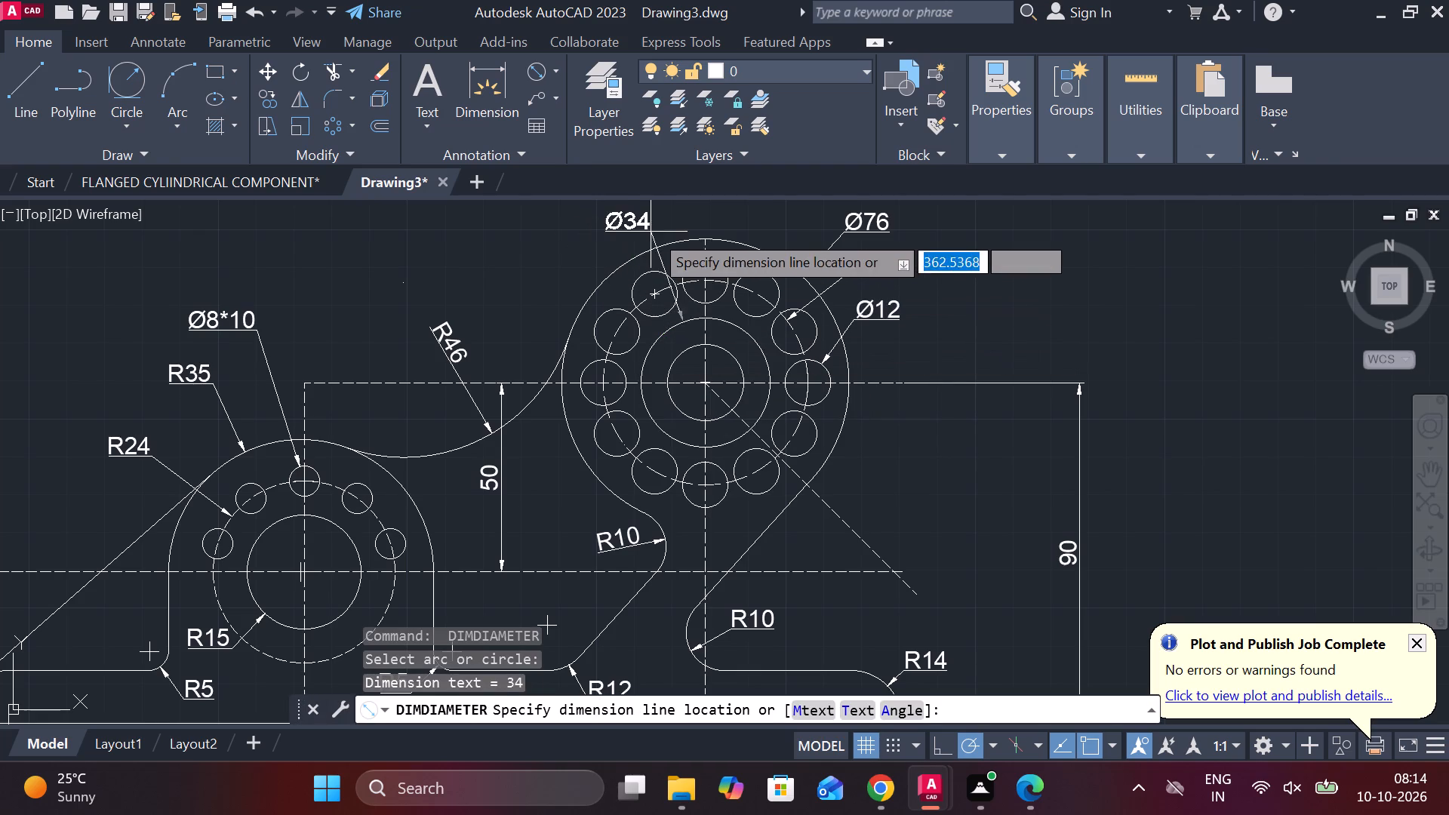
left_click(660, 231)
key("space")
left_click(678, 360)
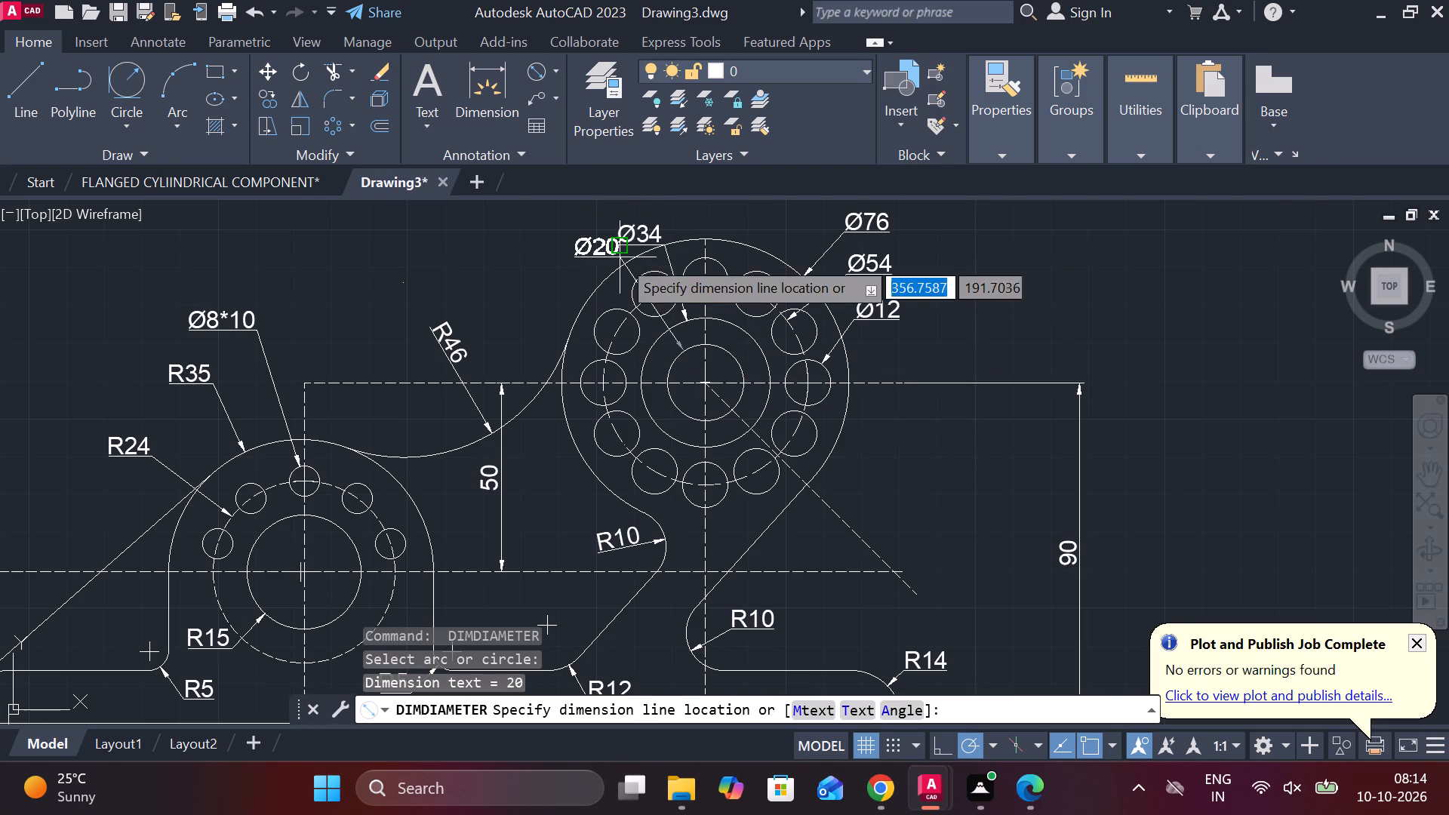
left_click(602, 263)
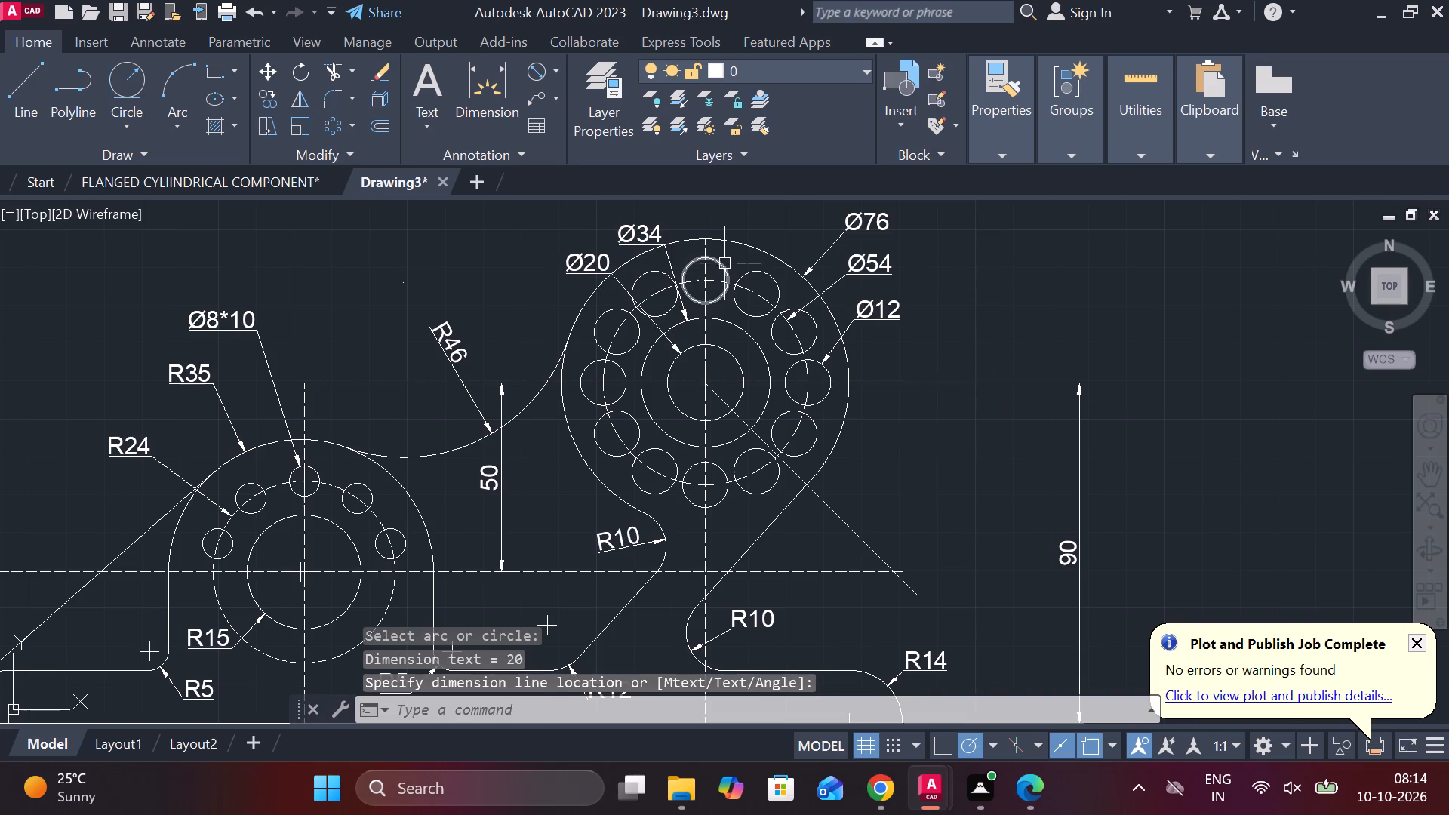
Move the Ø34 and Ø20 dimension texts farther out from the twelve-hole flange's outer circle.
scroll(724, 263, "up", 1)
middle_click_drag(736, 275, 820, 417)
left_click(701, 357)
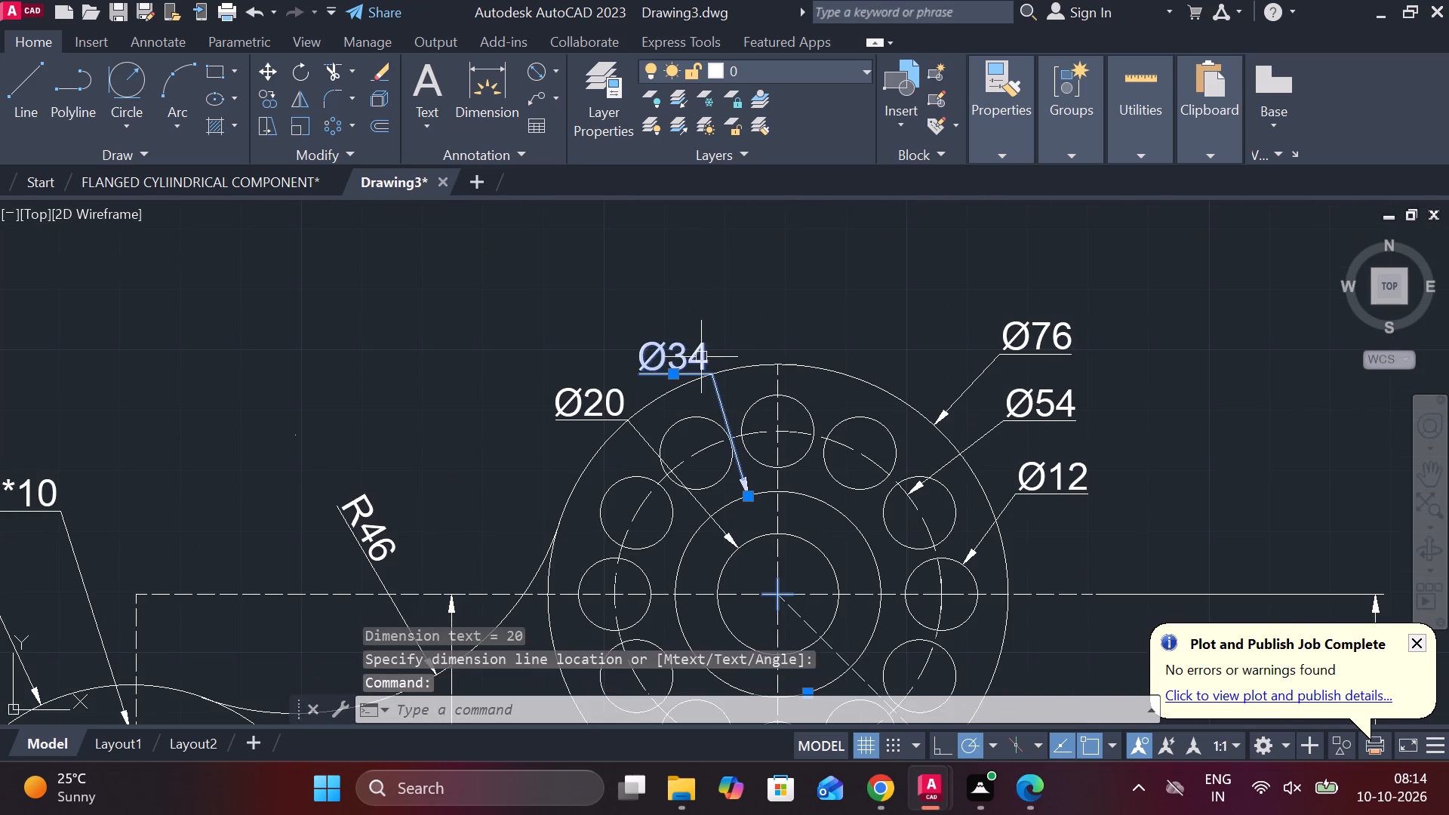
left_click(678, 371)
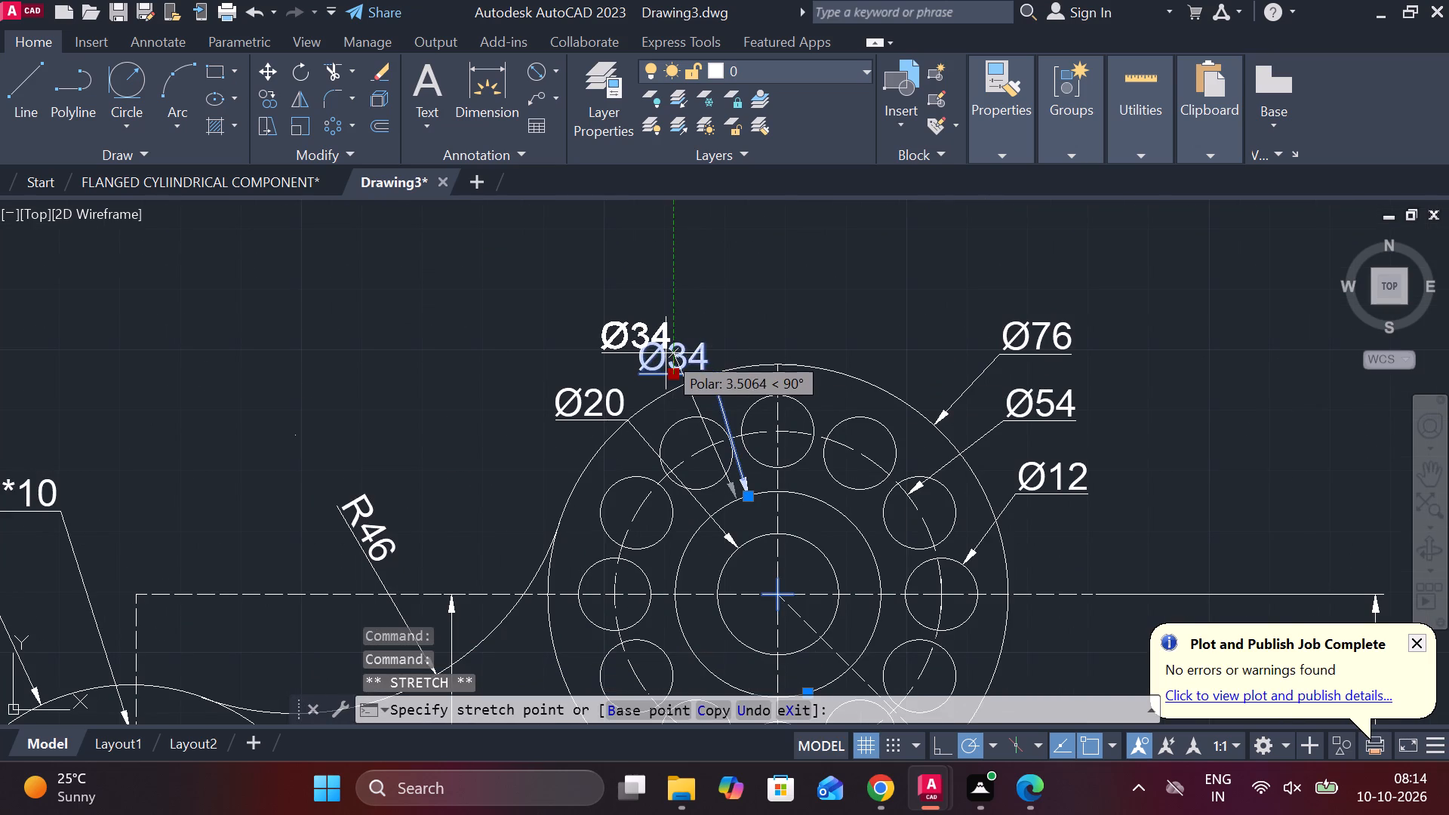
left_click(666, 353)
left_click(593, 406)
left_click(596, 422)
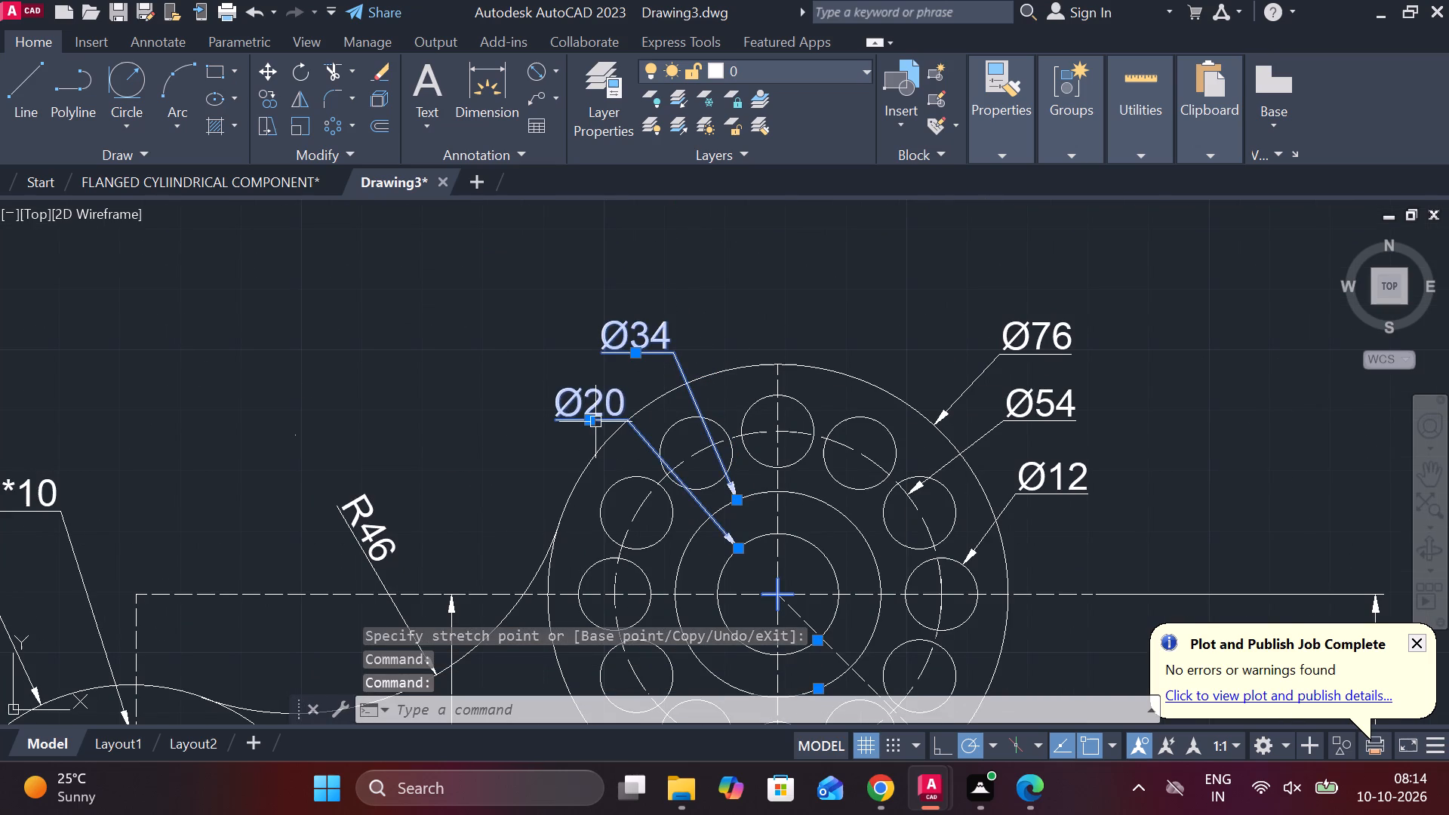
left_click(592, 417)
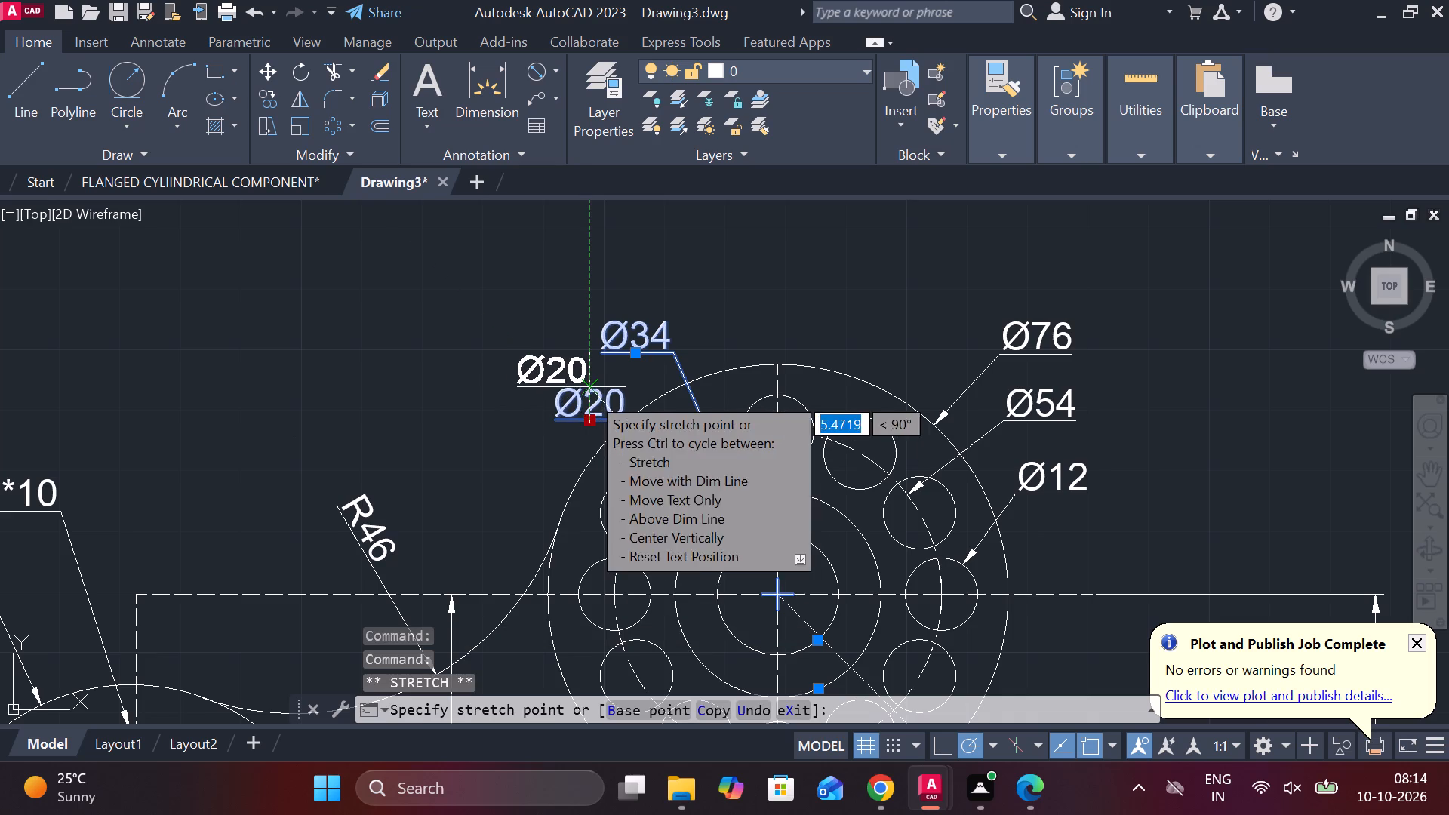
left_click(595, 399)
key("Escape")
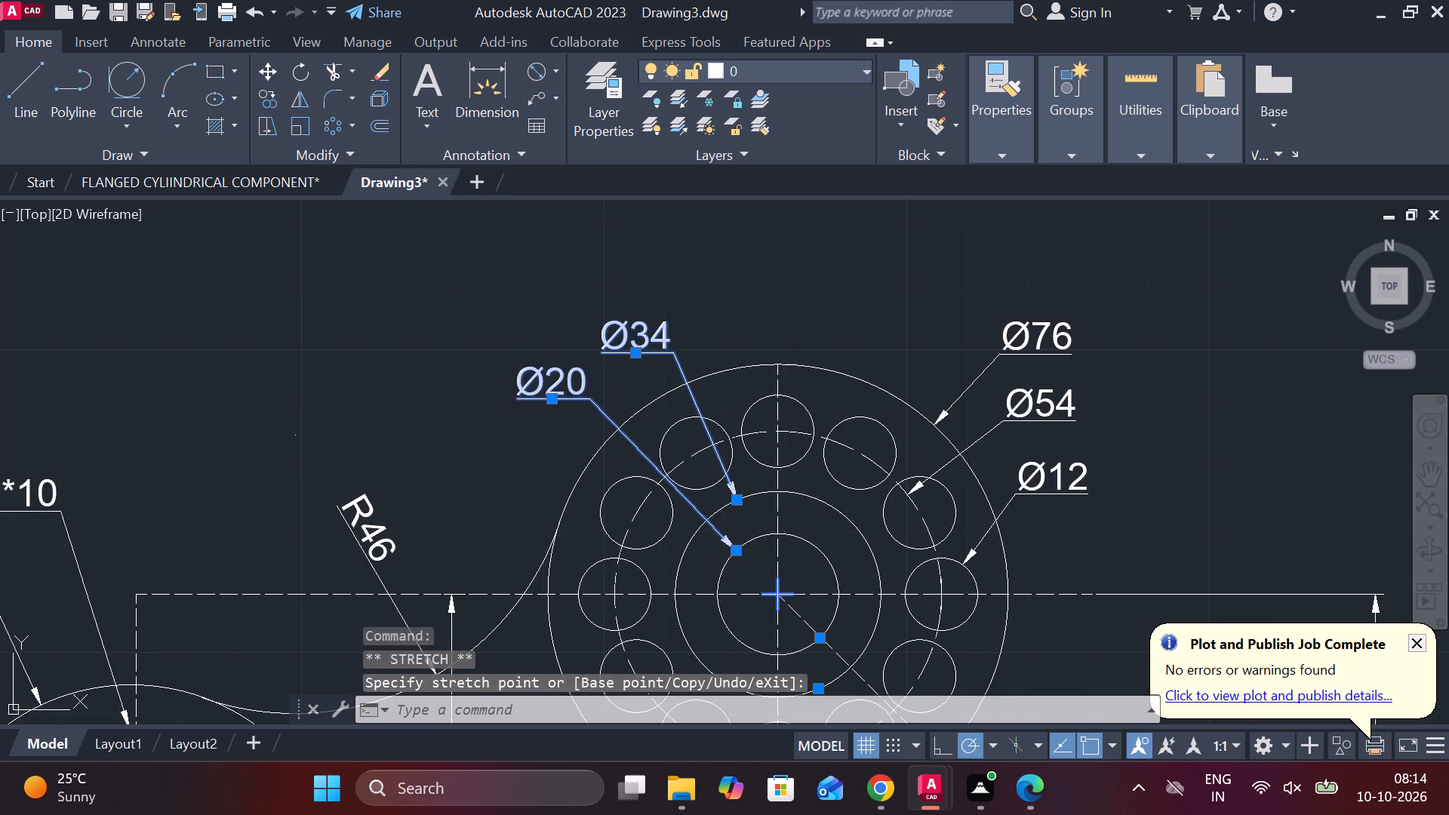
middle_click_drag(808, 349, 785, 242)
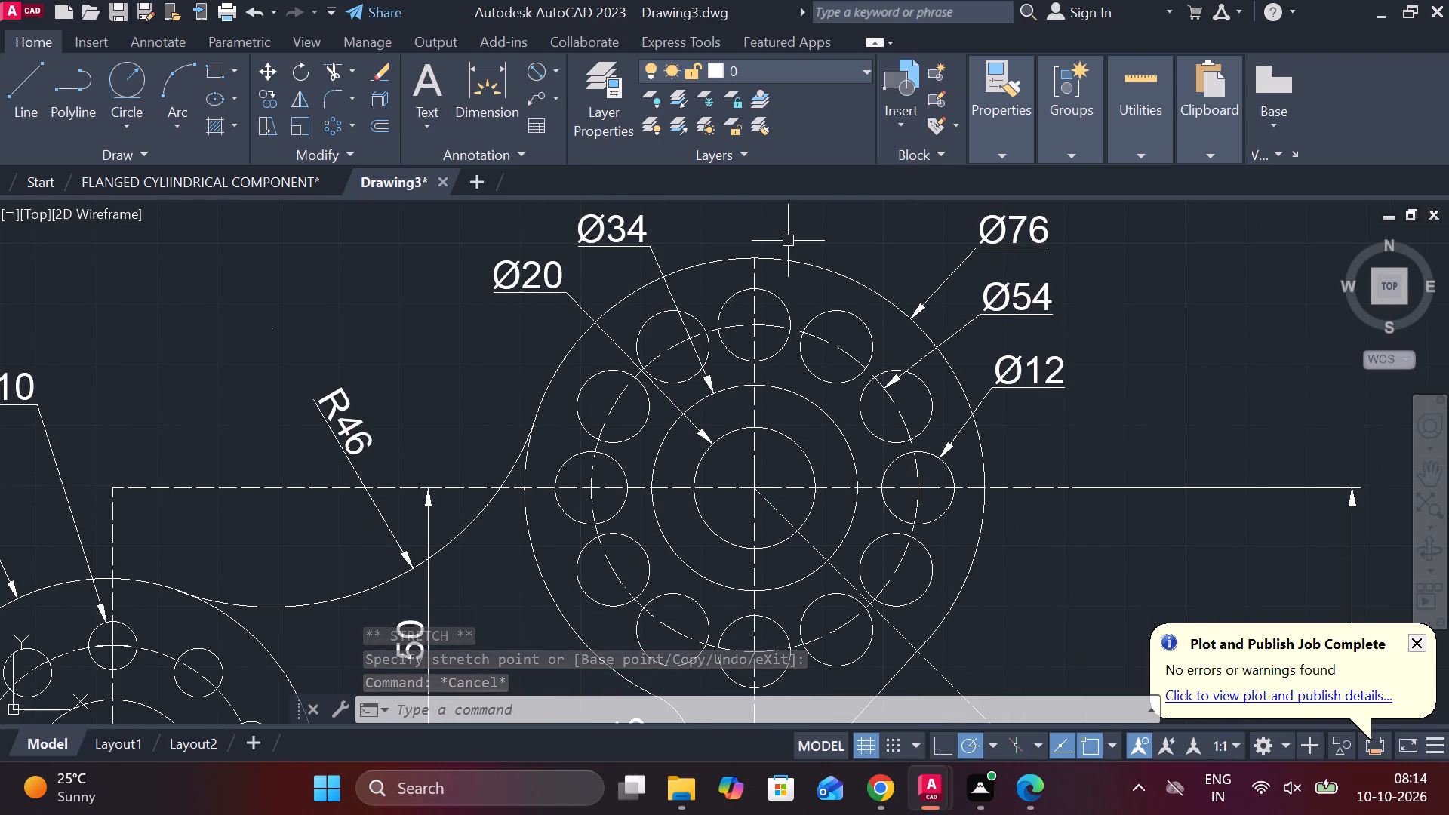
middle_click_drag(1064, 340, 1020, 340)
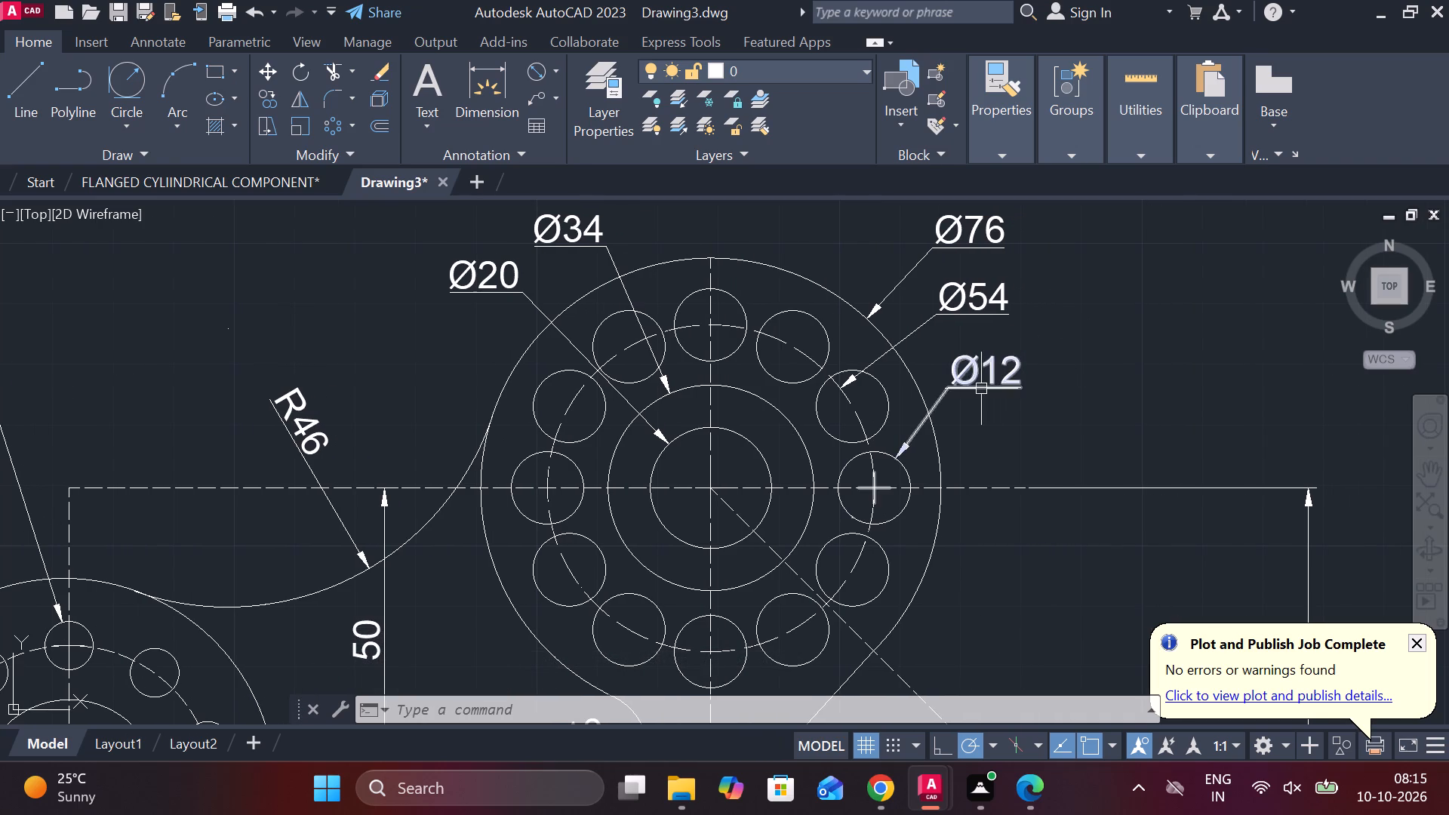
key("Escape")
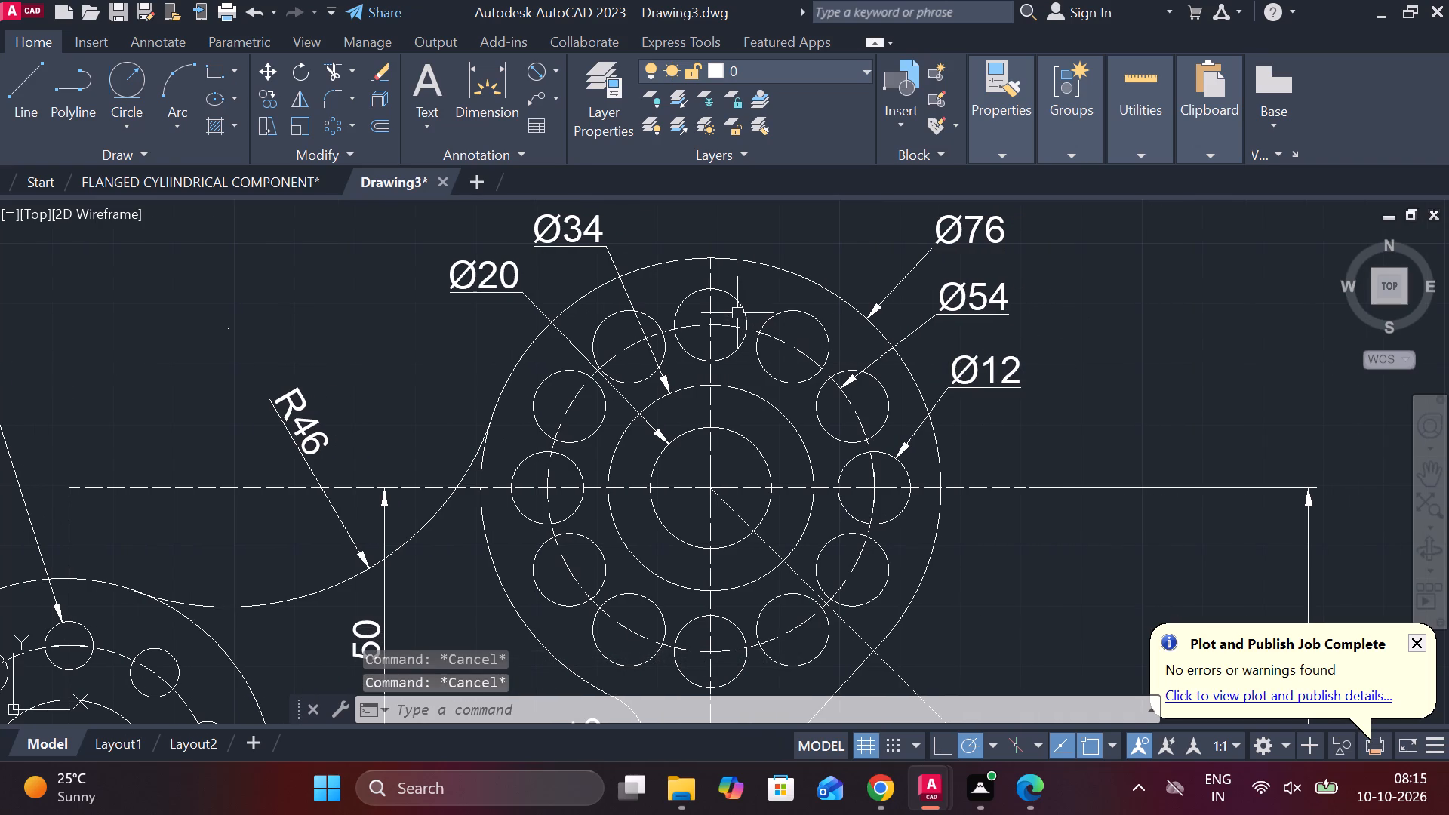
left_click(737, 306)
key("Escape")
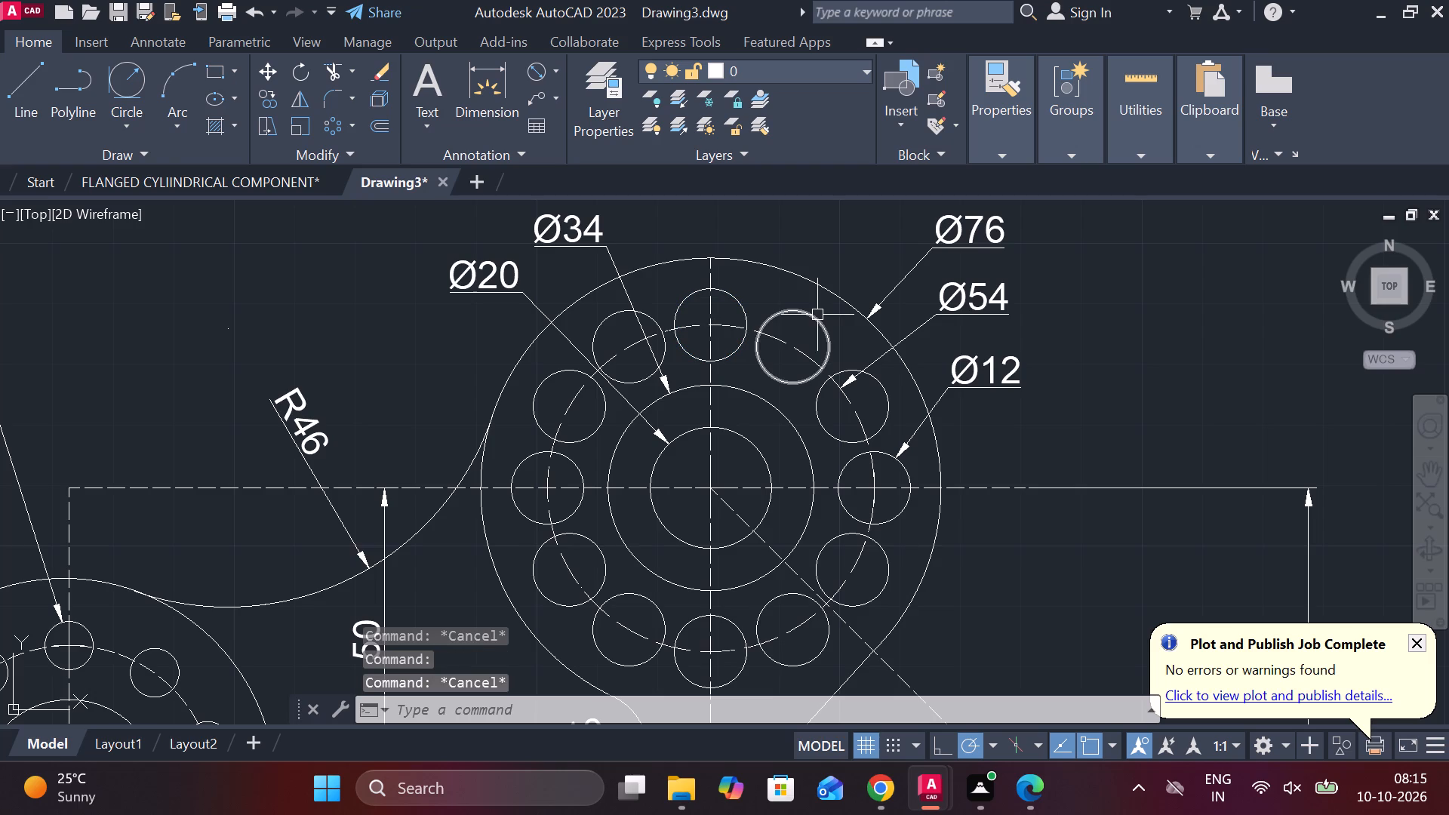
Erase the Ø12 hole dimension from the twelve-hole flange.
left_click(974, 371)
type("E")
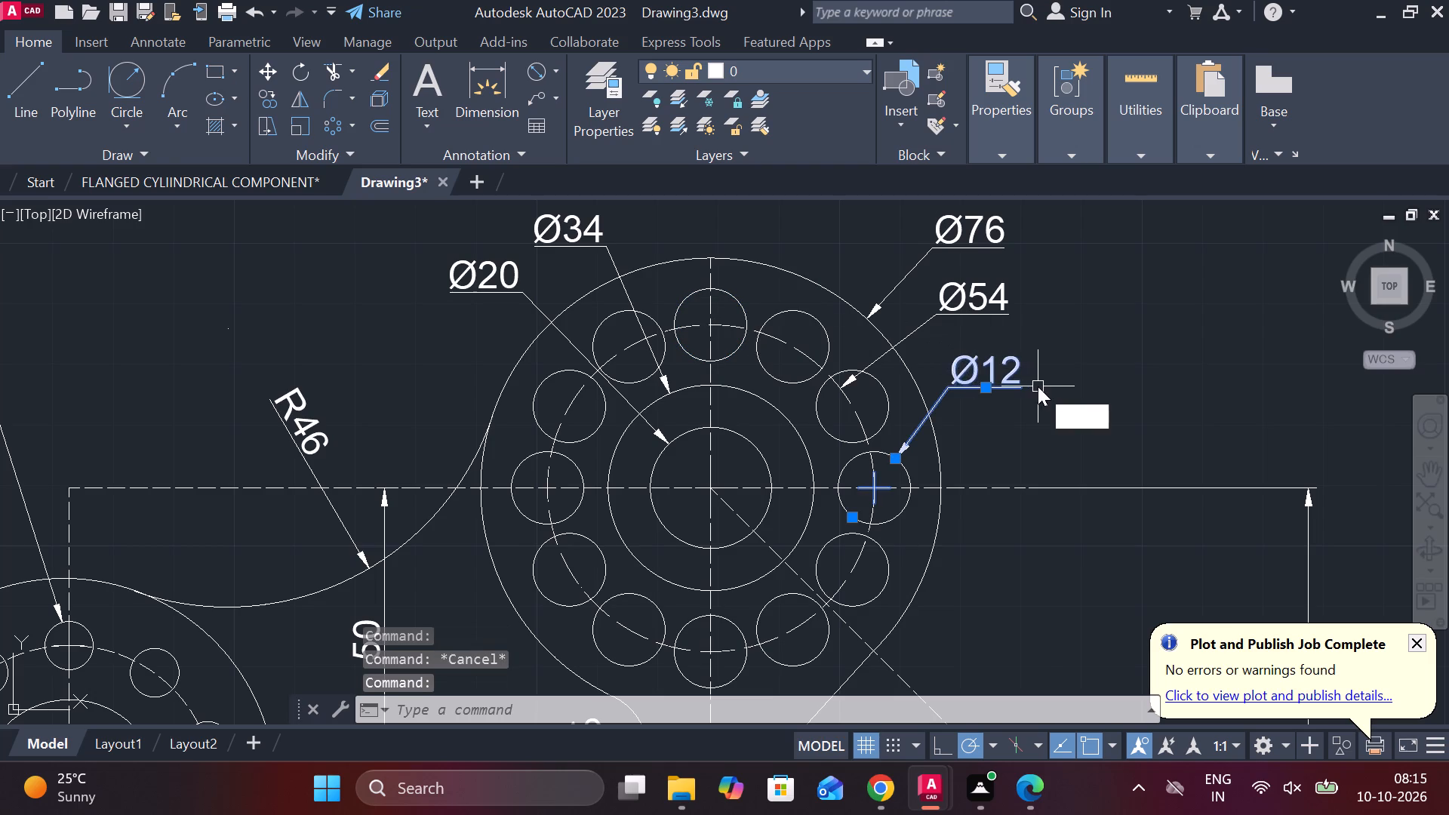
key("space")
Erase all twelve holes on the twelve-hole flange's dashed pitch circle.
left_click(803, 312)
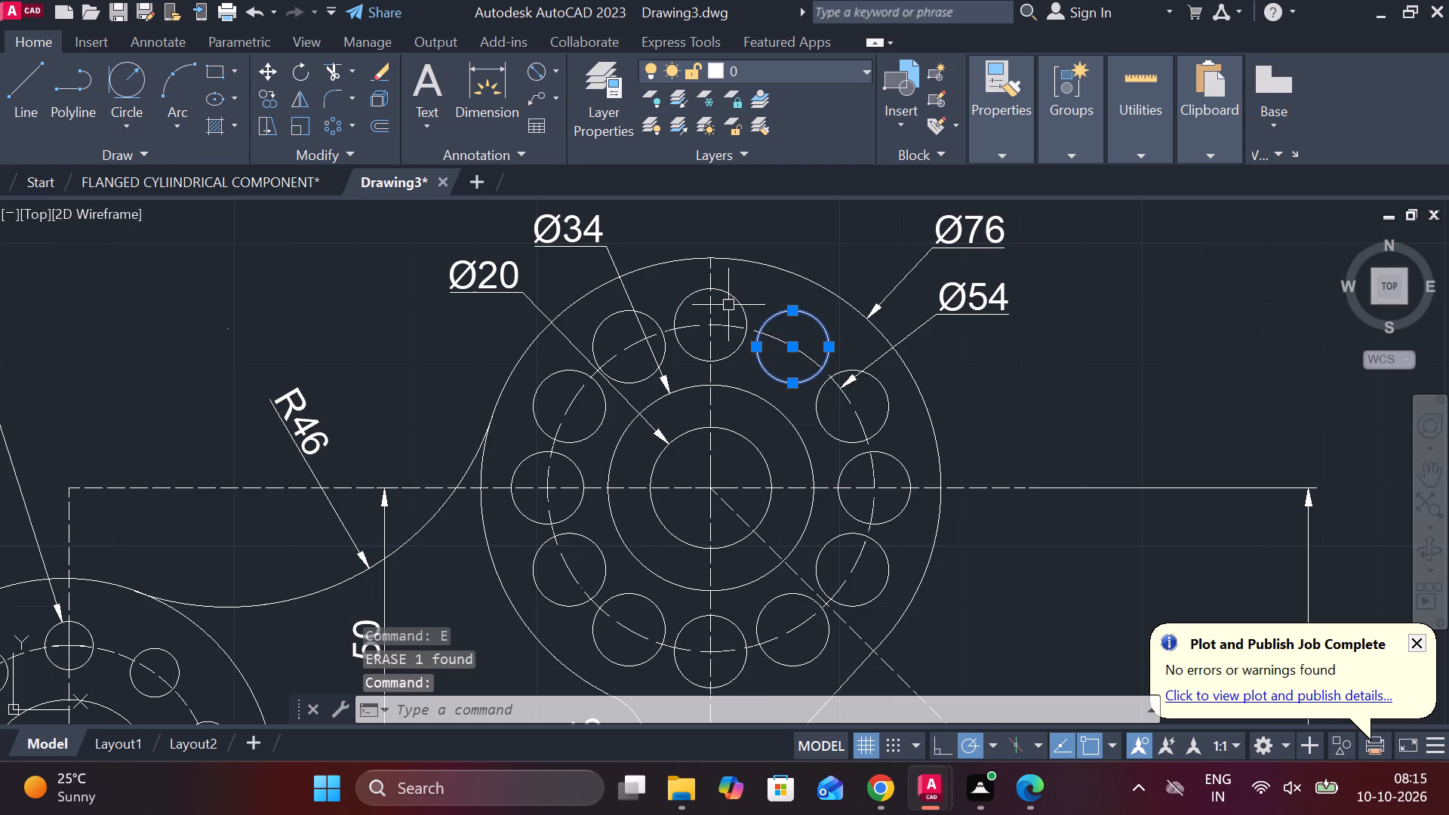
left_click(730, 297)
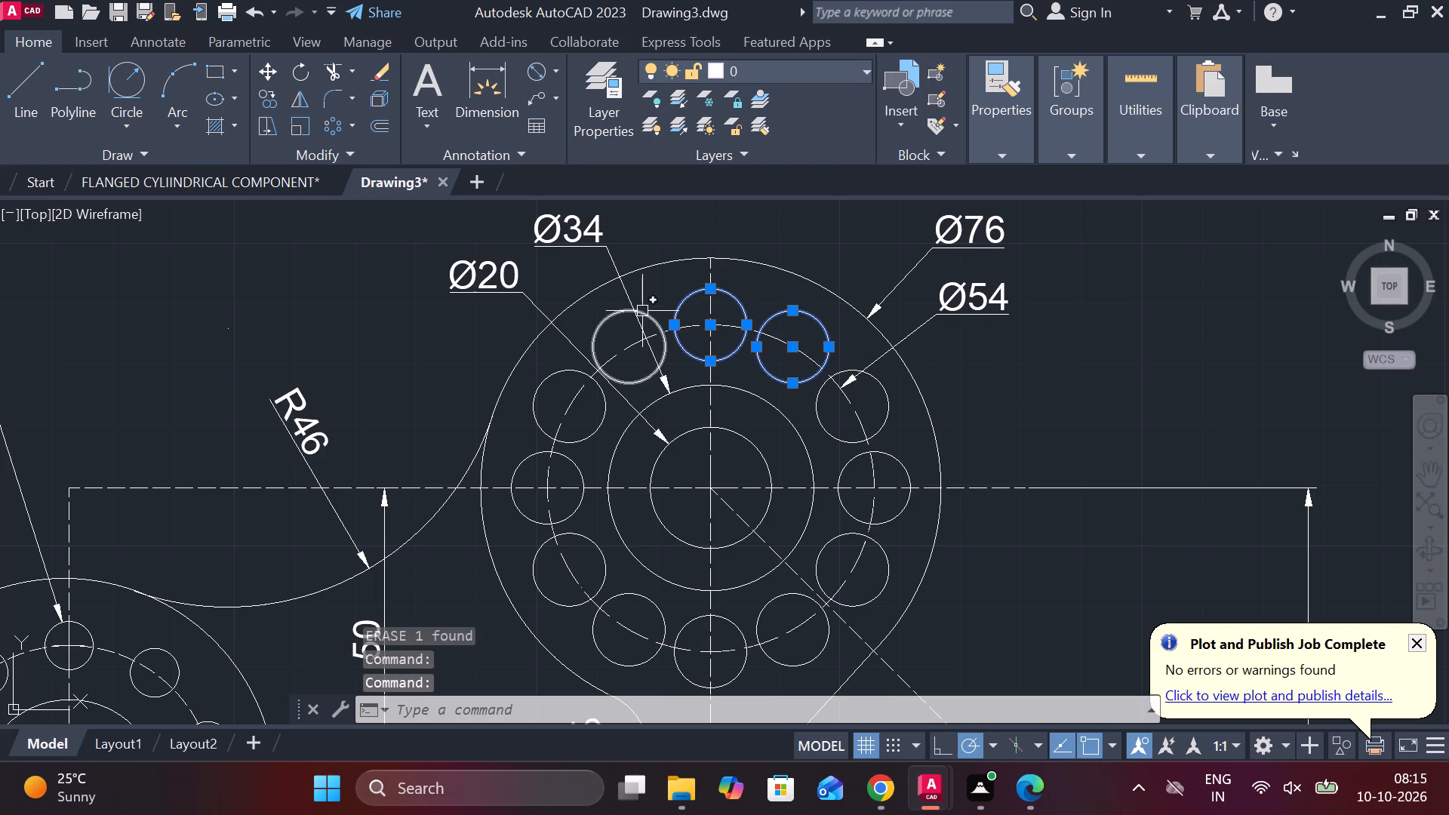
left_click(642, 311)
left_click(573, 371)
left_click(583, 497)
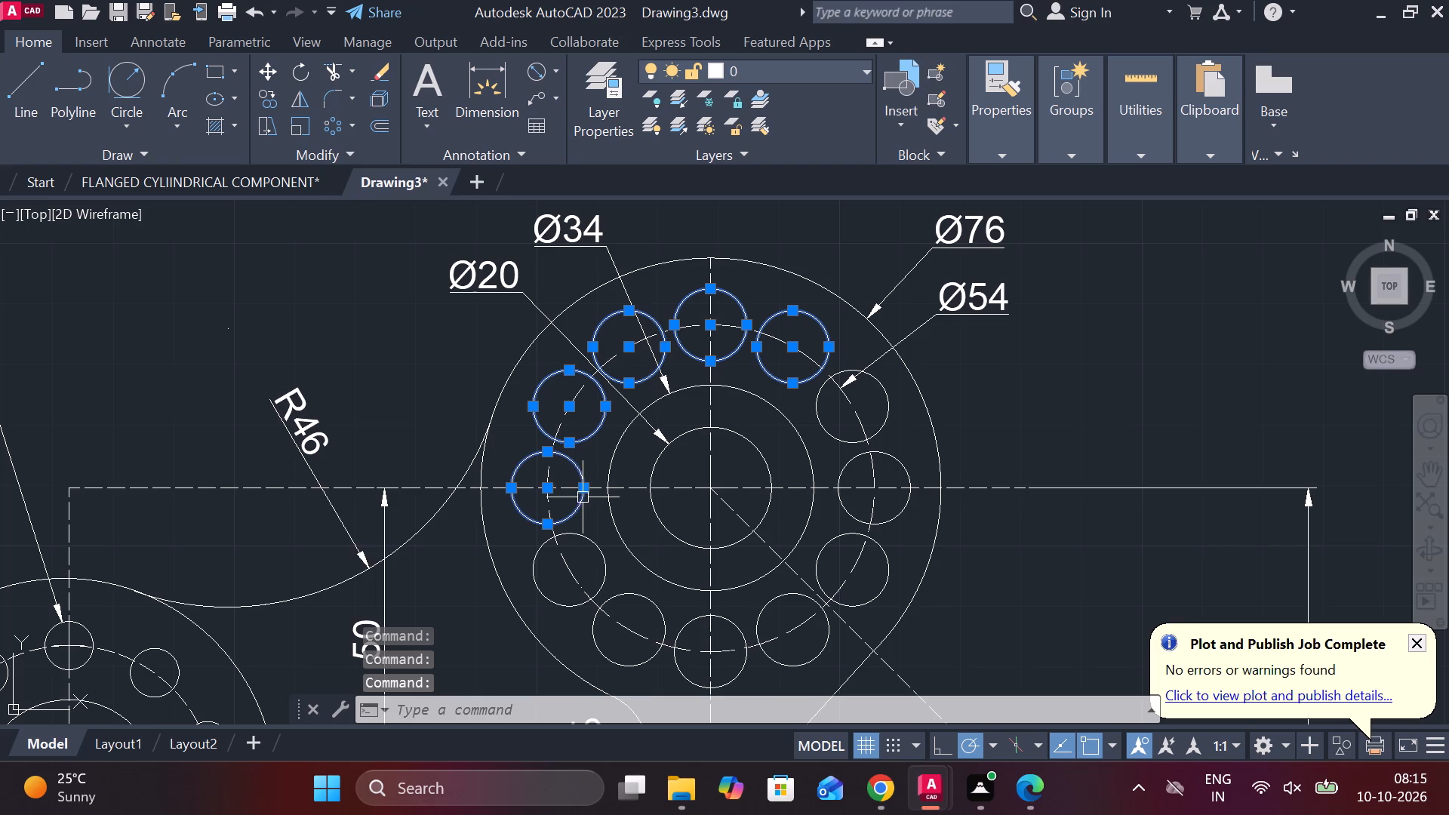
left_click(602, 568)
left_click(635, 597)
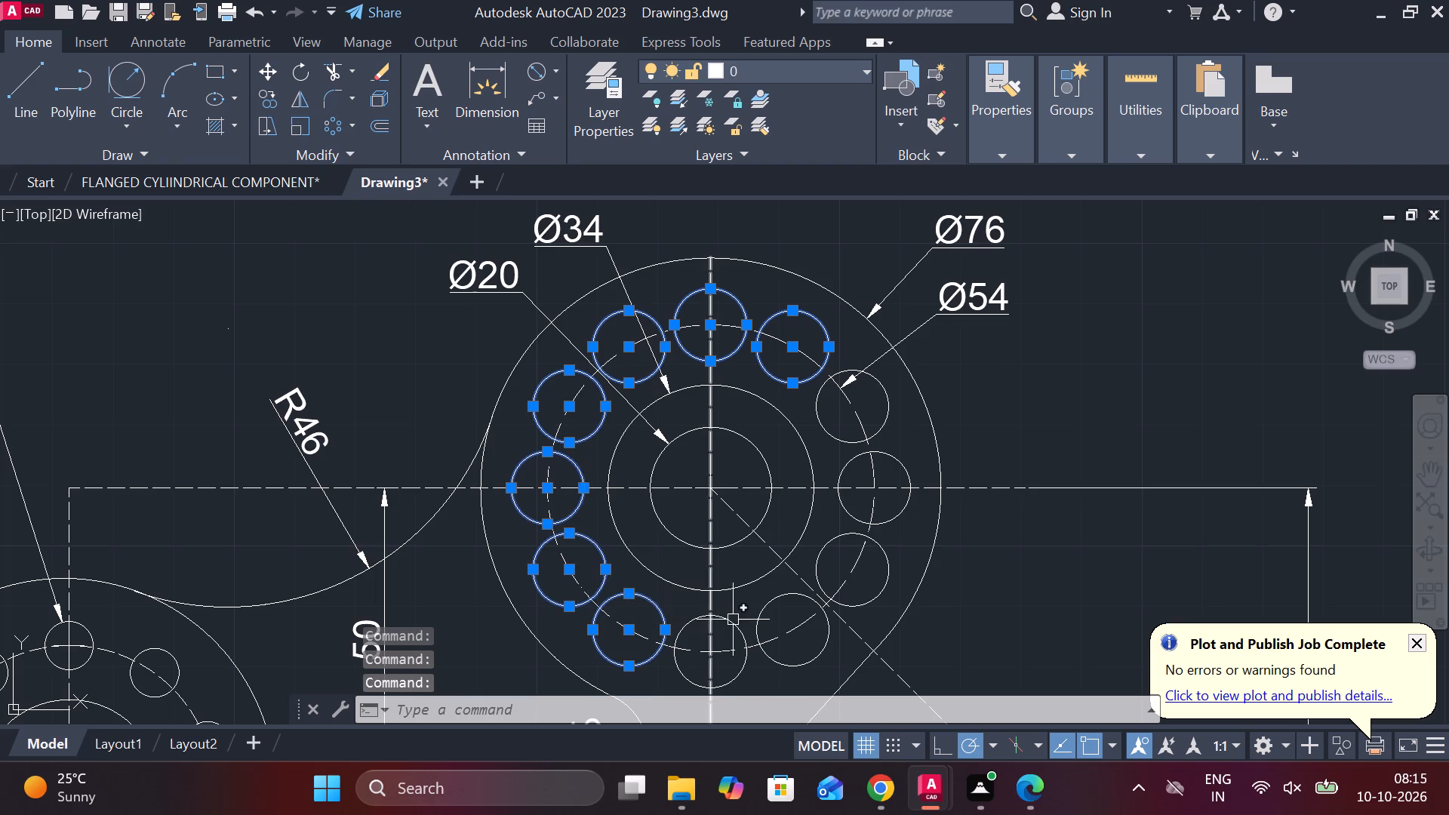
left_click(732, 620)
left_click(771, 604)
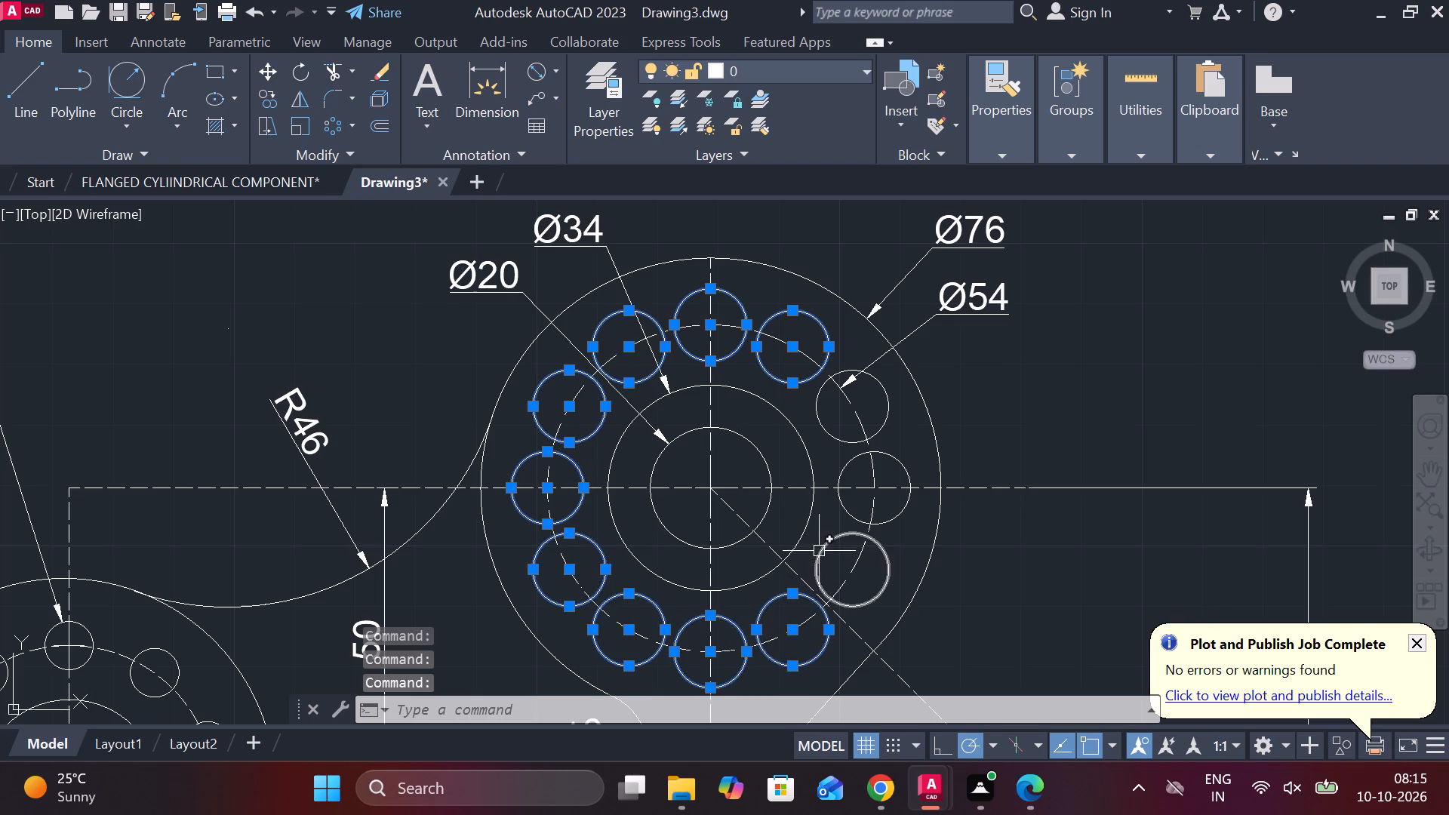
left_click(819, 550)
left_click(885, 462)
left_click(881, 426)
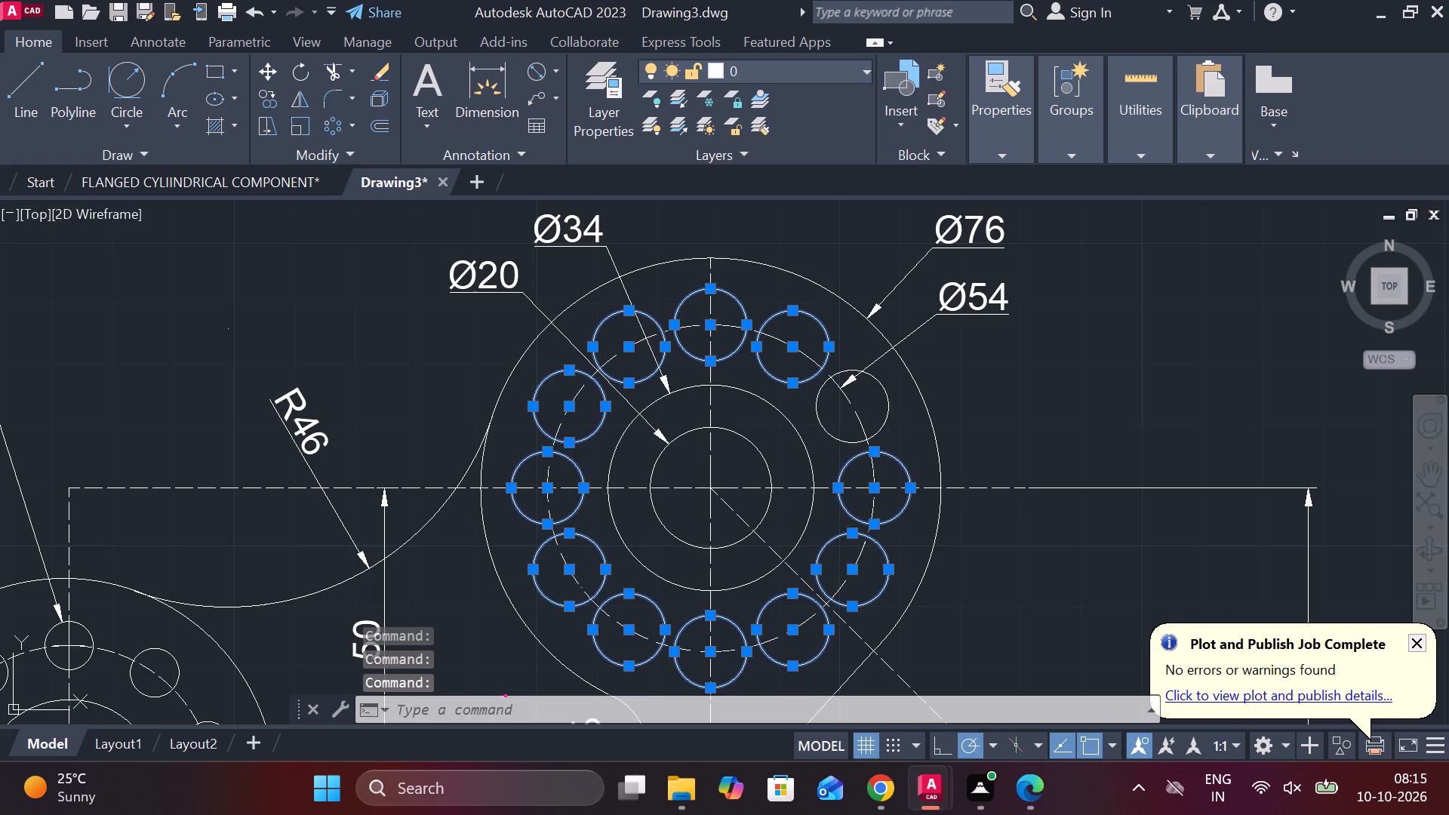
type("E")
key("space")
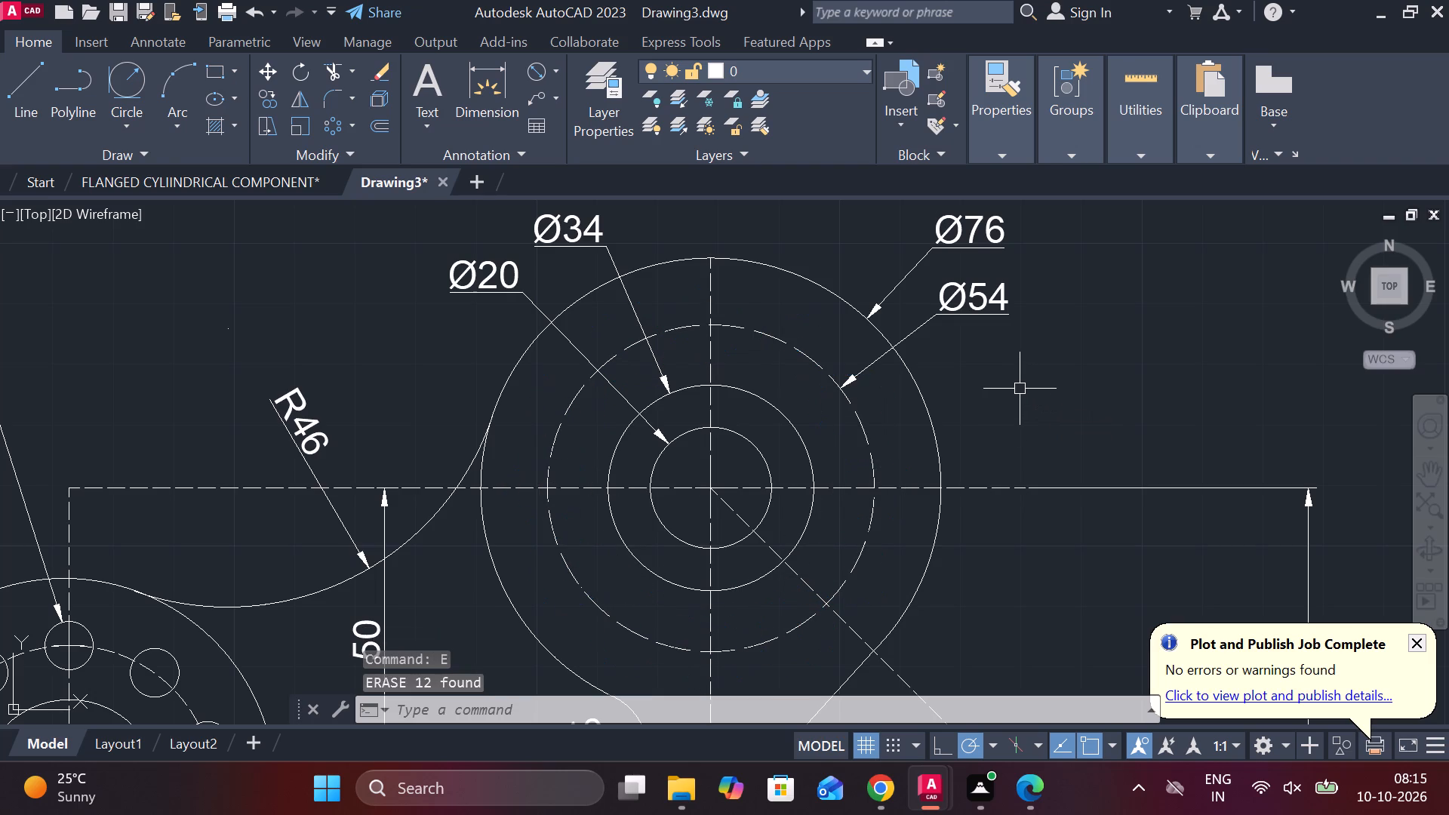
Draw a circle of diameter 10 centred where the vertical centreline meets the top of the Ø54 pitch circle.
type("C")
key("space")
left_click(707, 331)
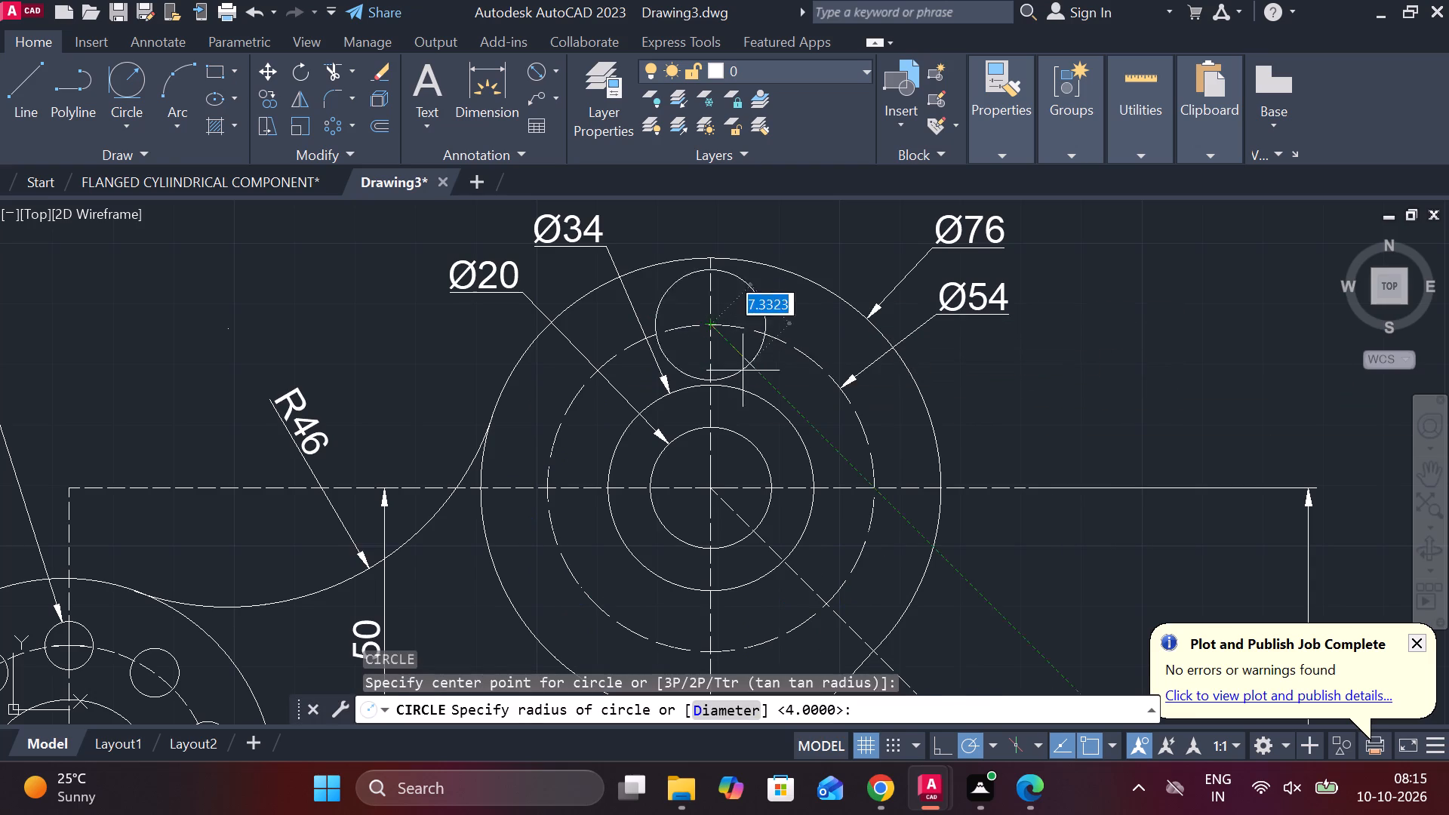
type("D")
key("space")
type("10")
key("Return")
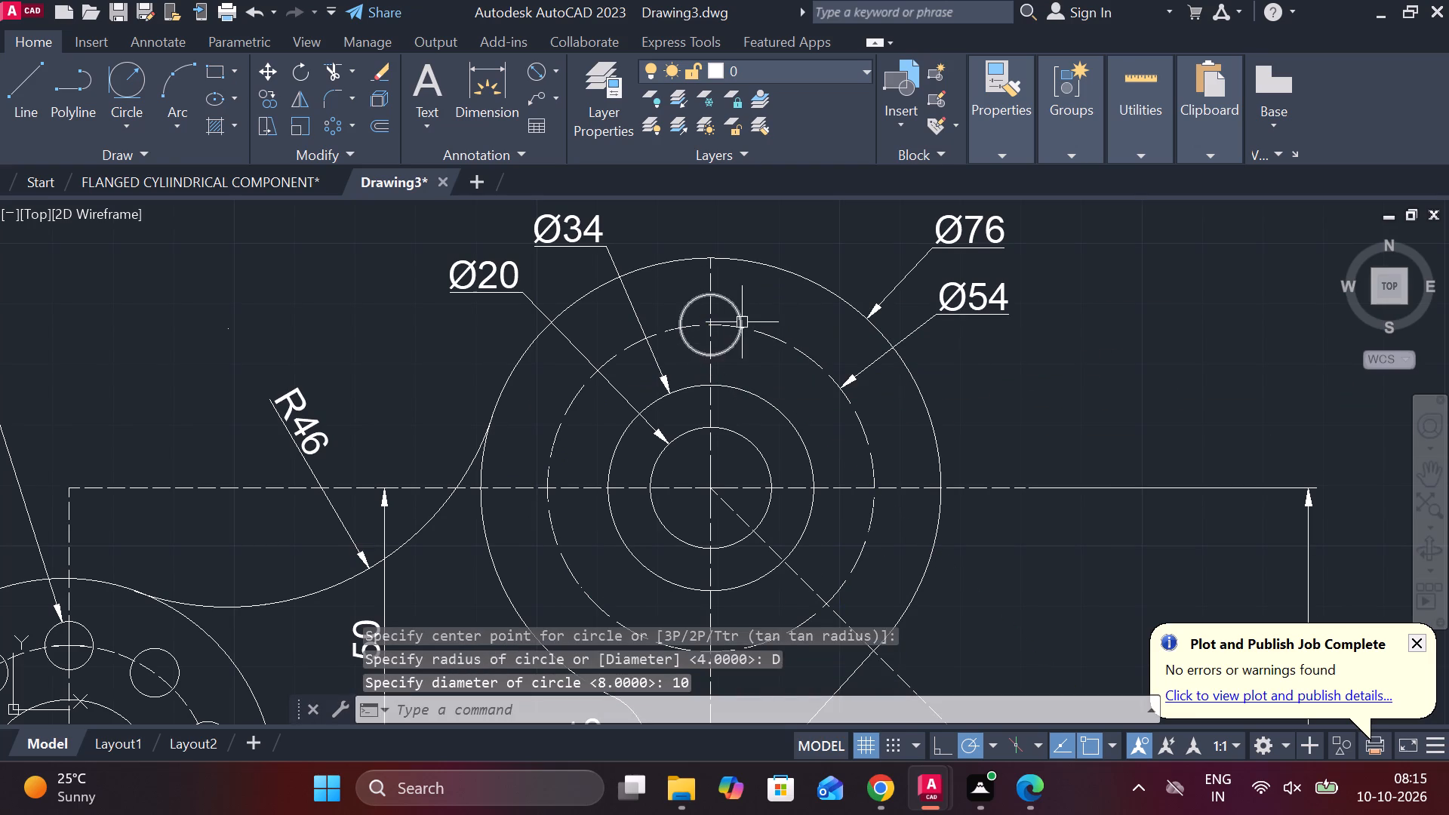
Polar-array the new hole around the flange's centre with 12 items over 360 degrees.
left_click(742, 322)
left_click(334, 133)
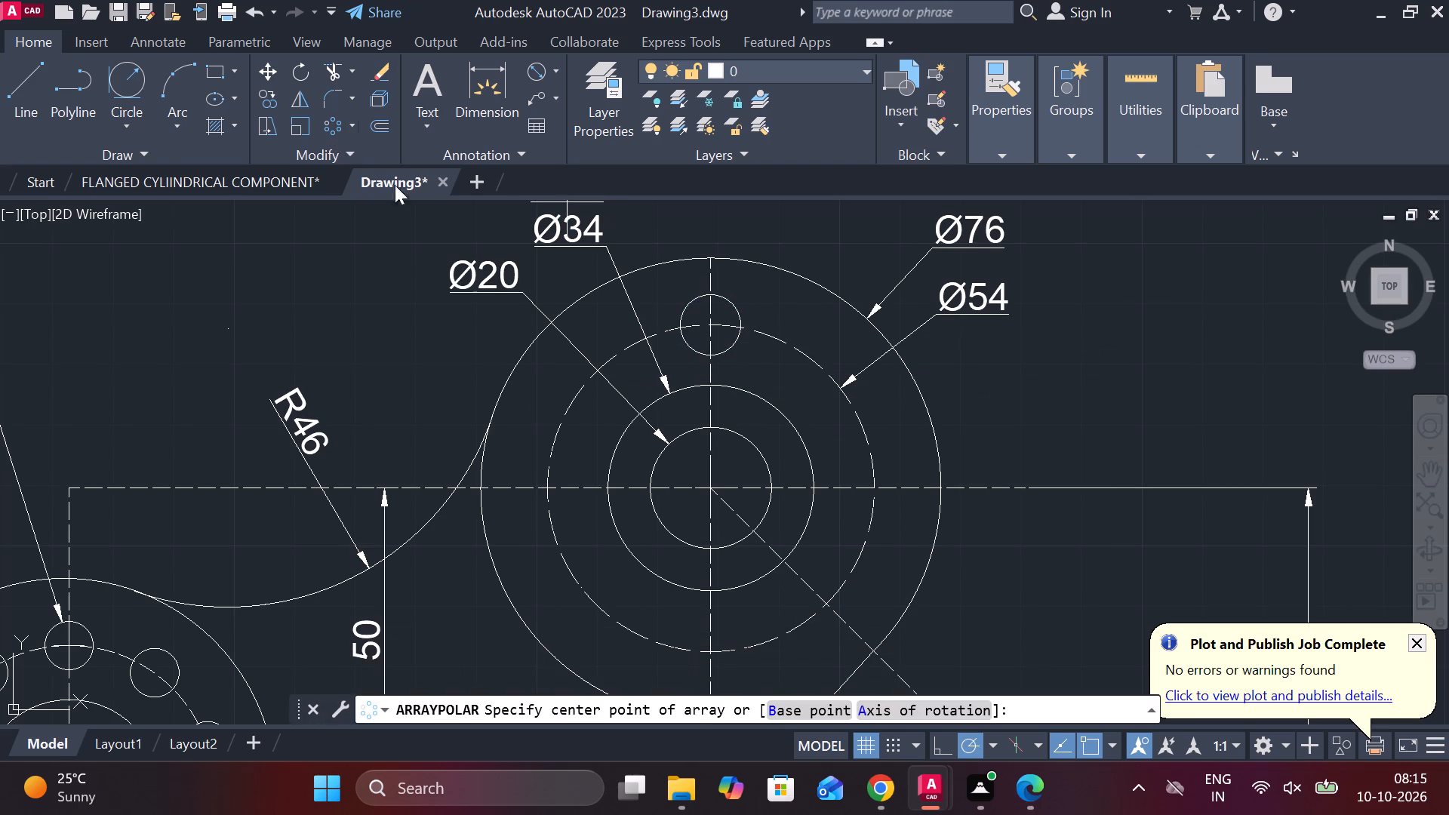
left_click(712, 491)
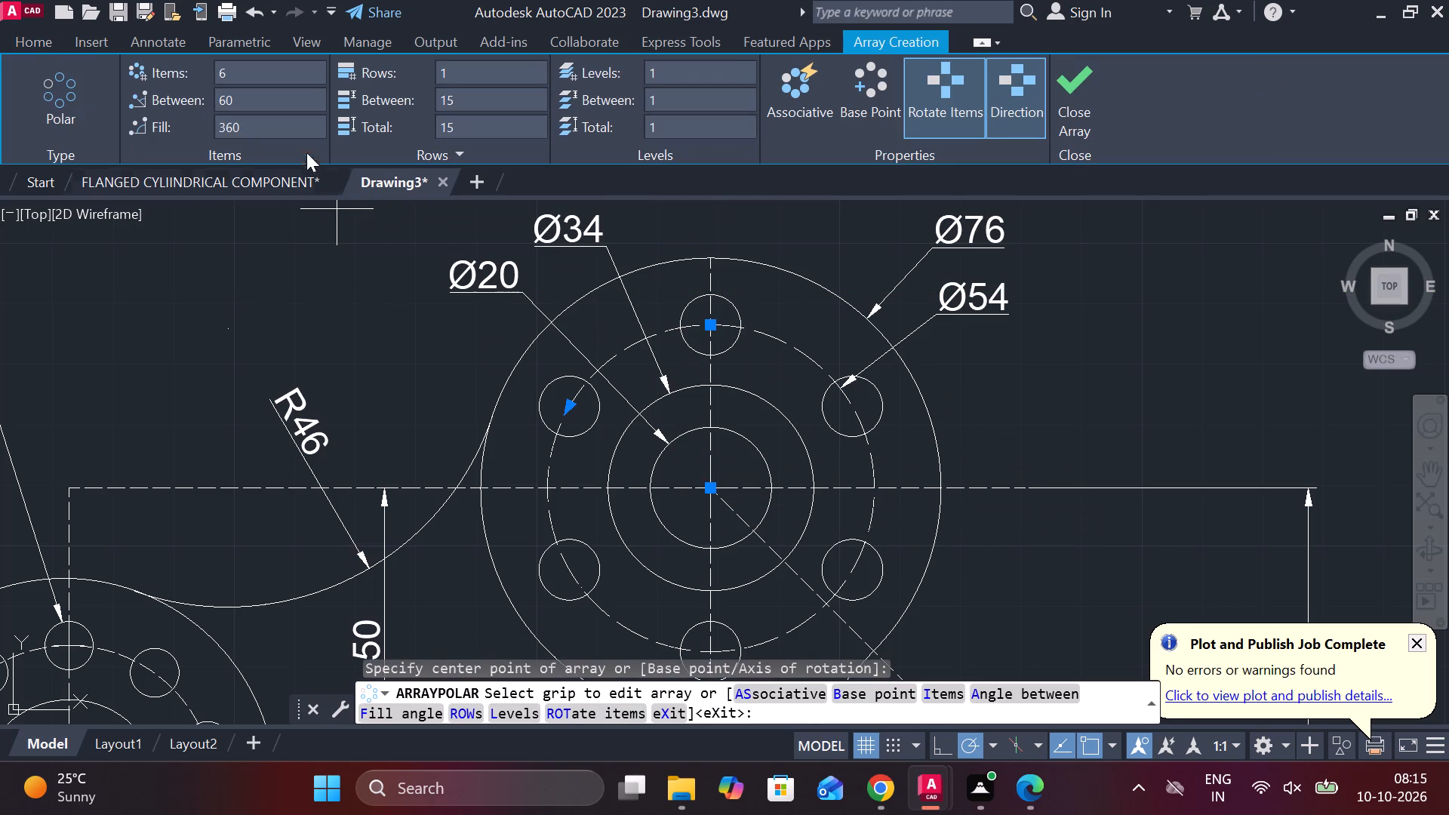
left_click(247, 72)
type("12")
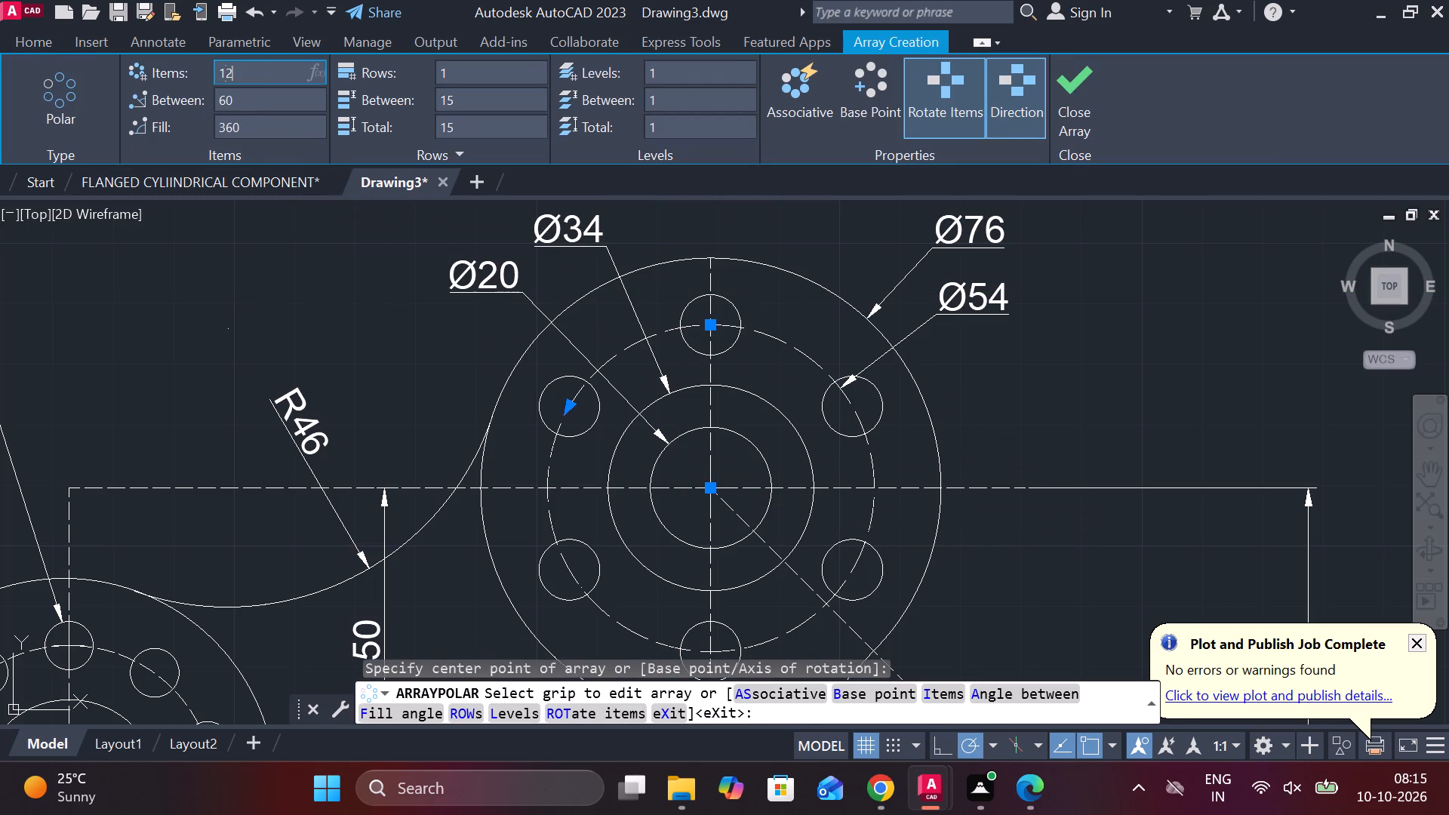
left_click(1099, 109)
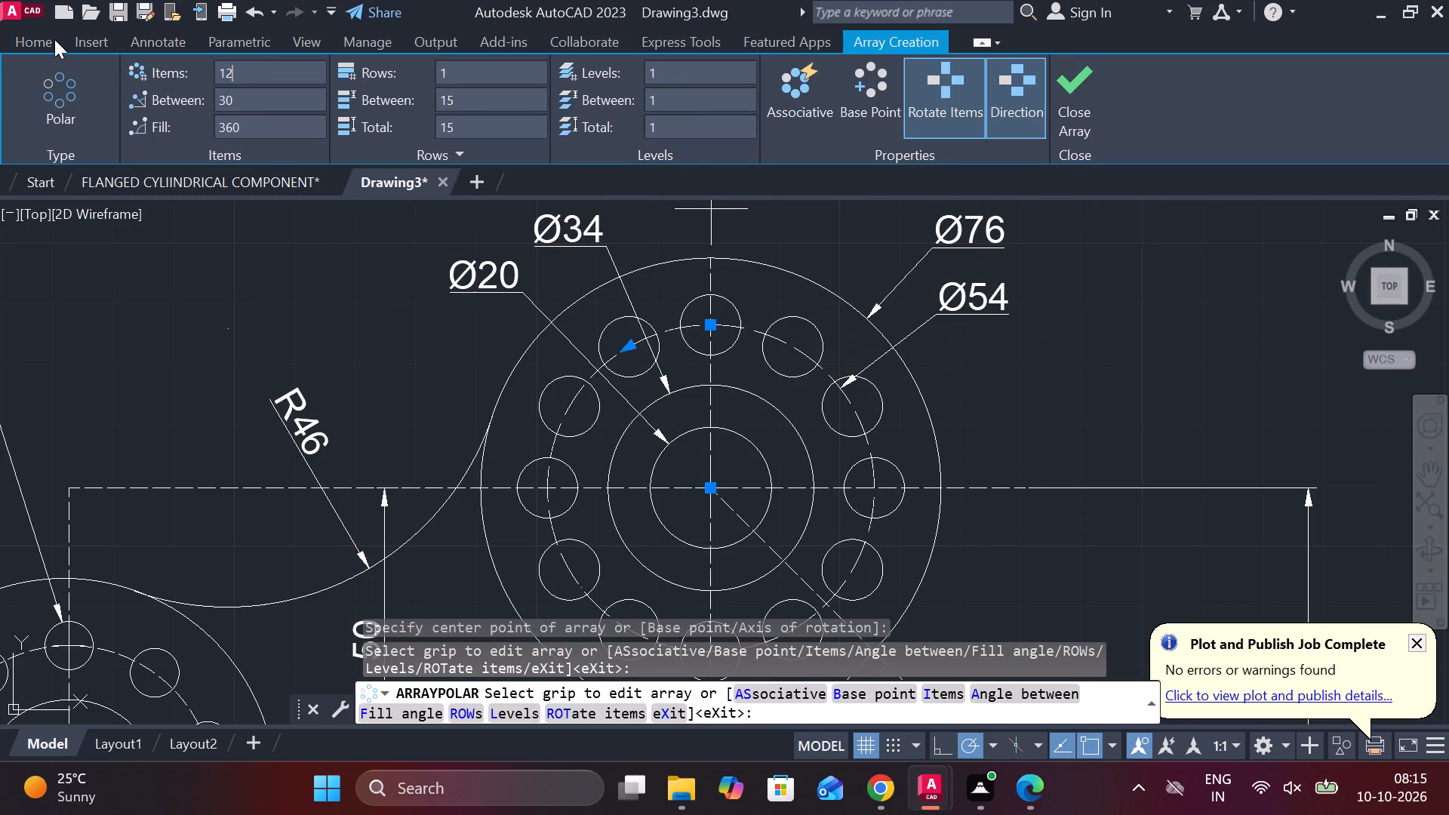
left_click(1078, 121)
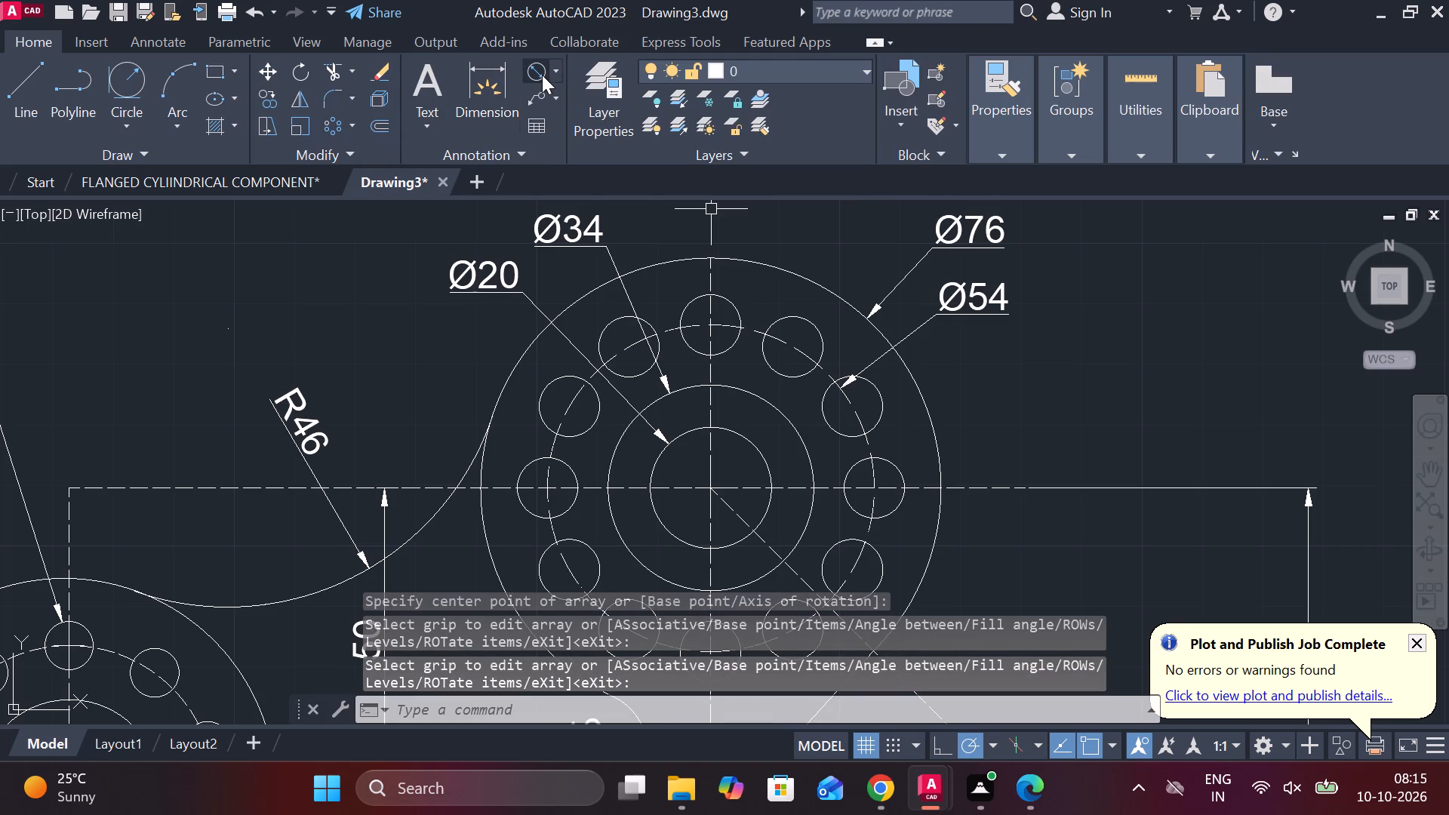
Dimension the diameter of the arrayed hole on the horizontal centreline, with the text below the Ø54 dimension.
left_click(542, 75)
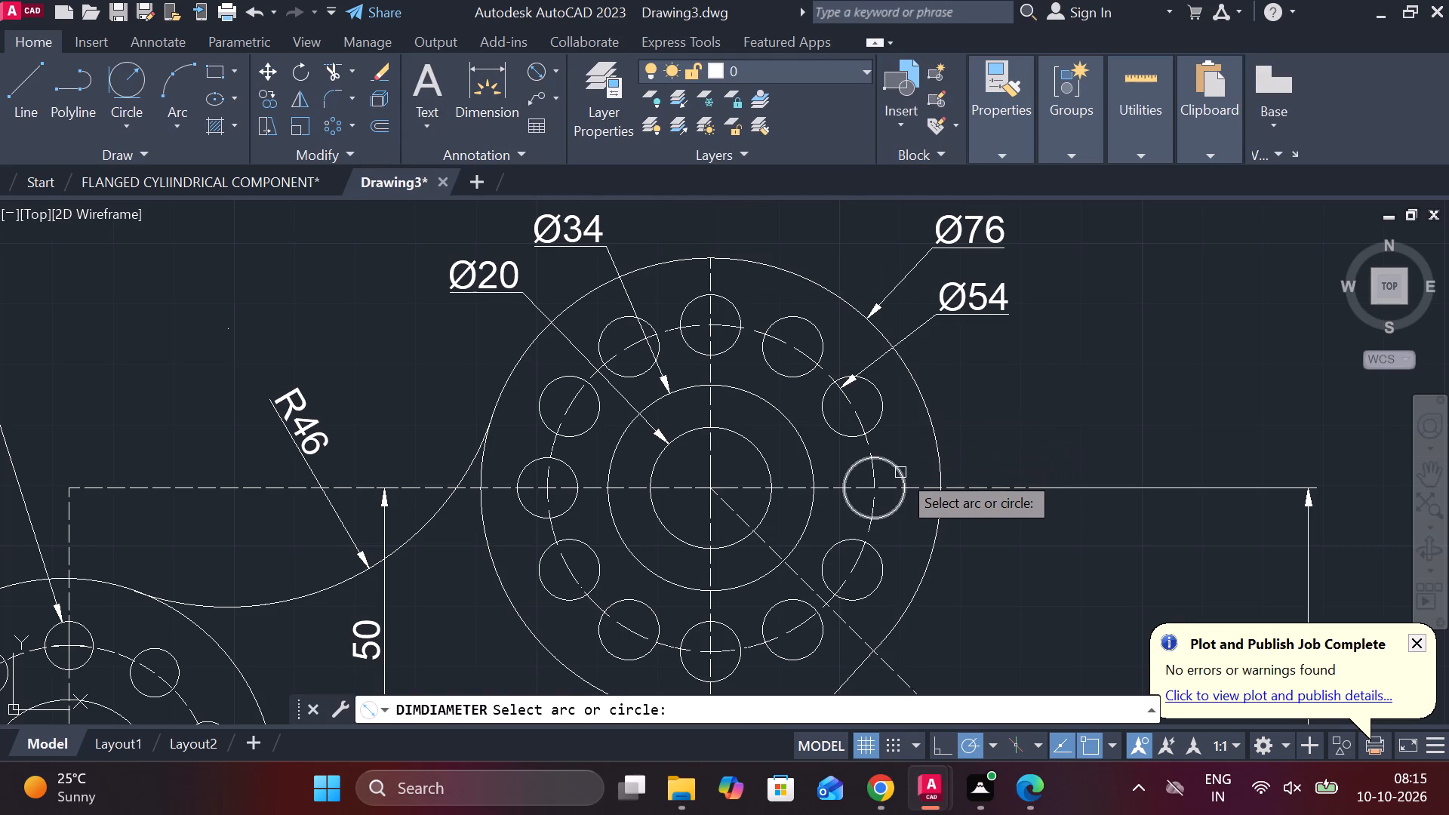
left_click(900, 472)
left_click(954, 410)
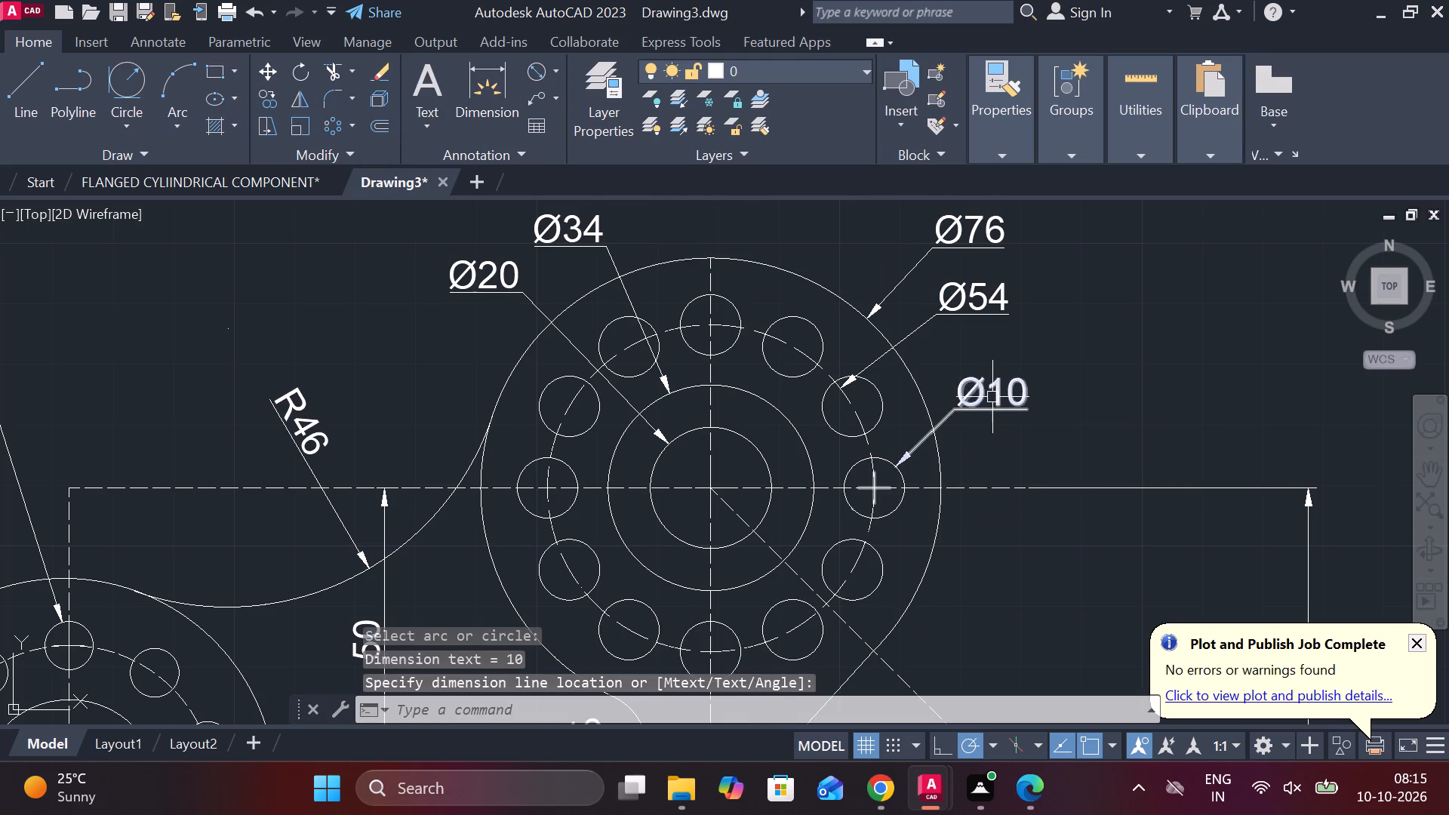
Append *12 to the new hole diameter dimension's text so it reads Ø10*12.
double_click(992, 392)
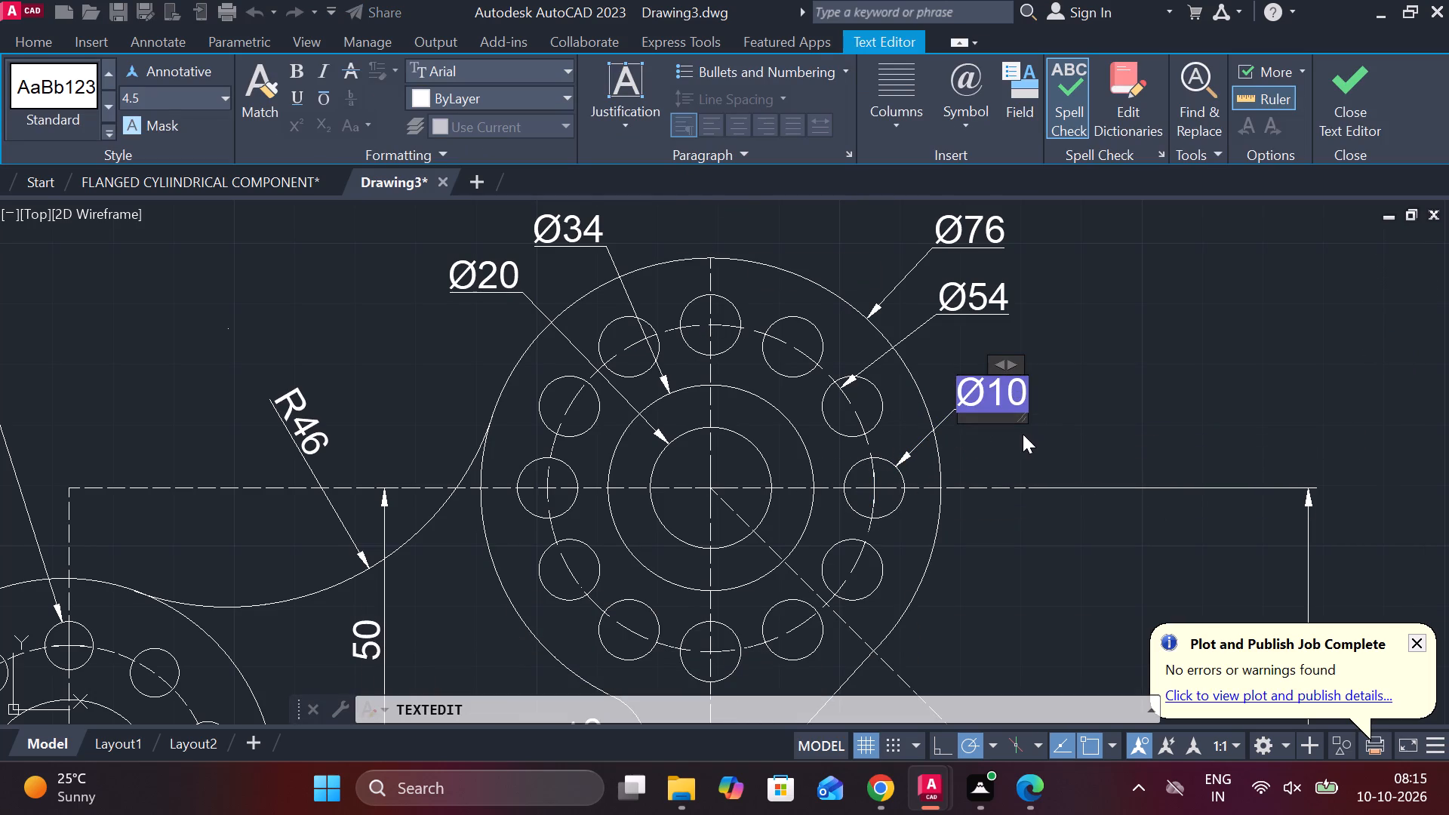
key("Right")
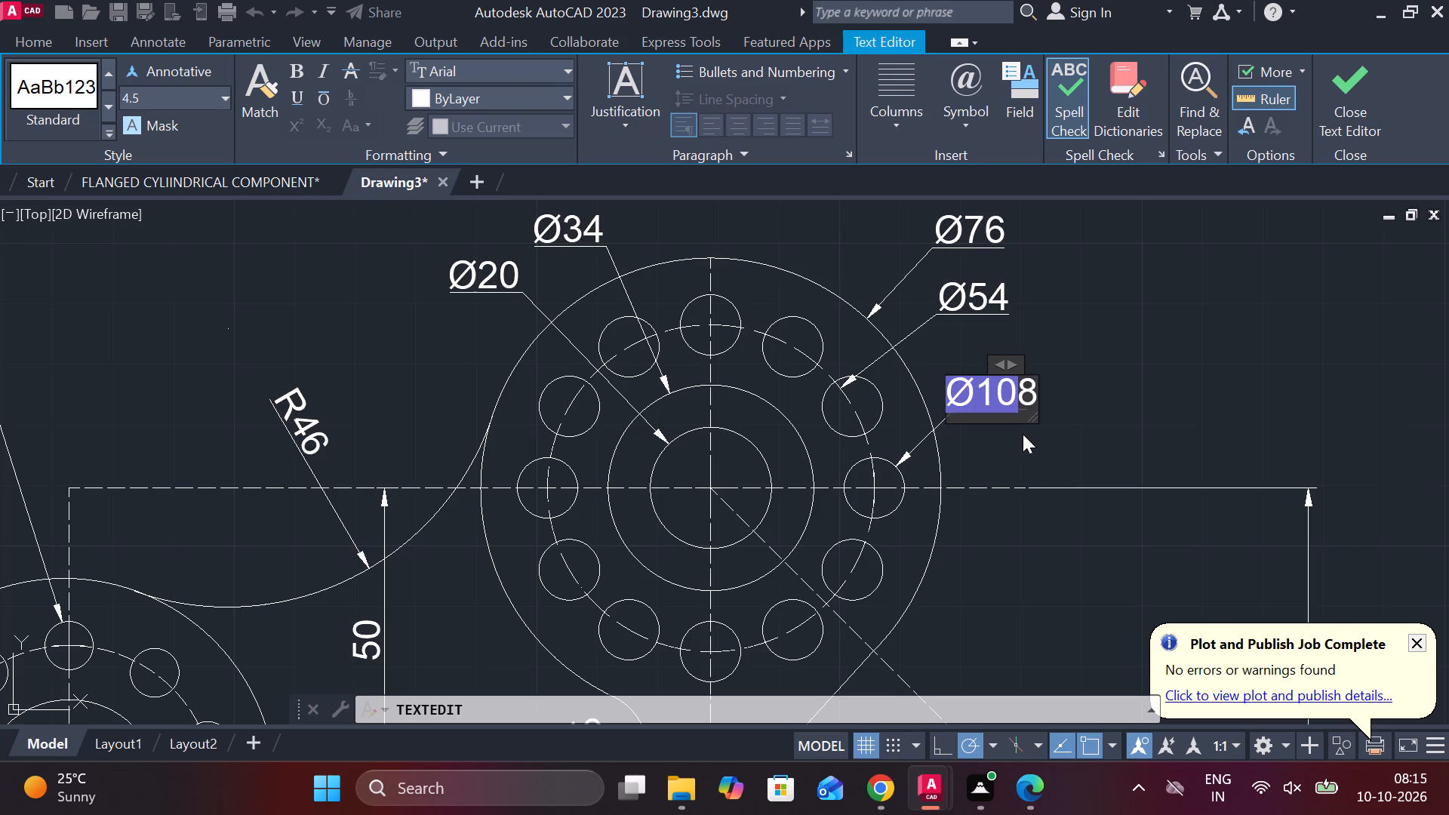
key("BackSpace")
key("shift+asterisk")
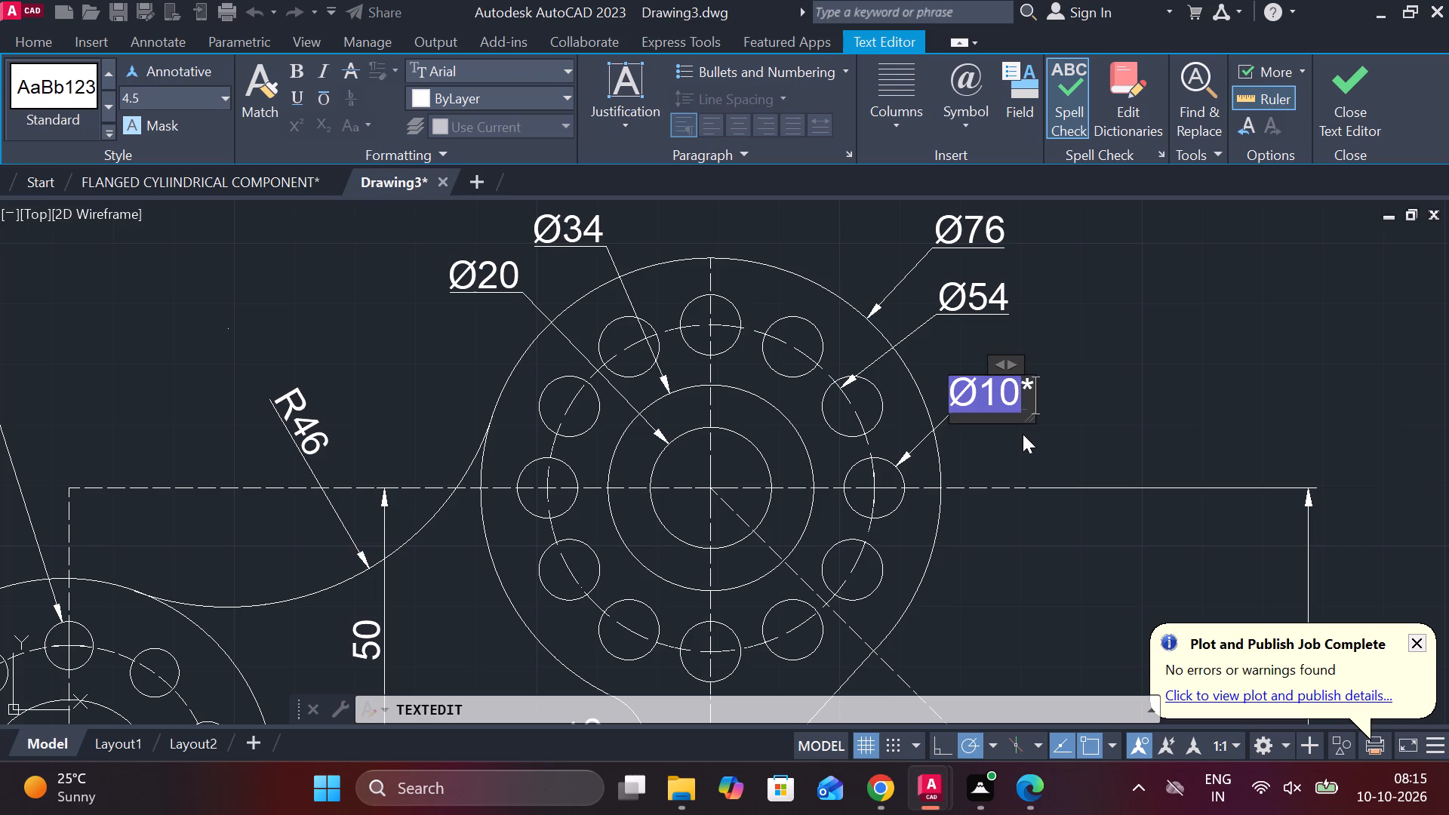
type("12")
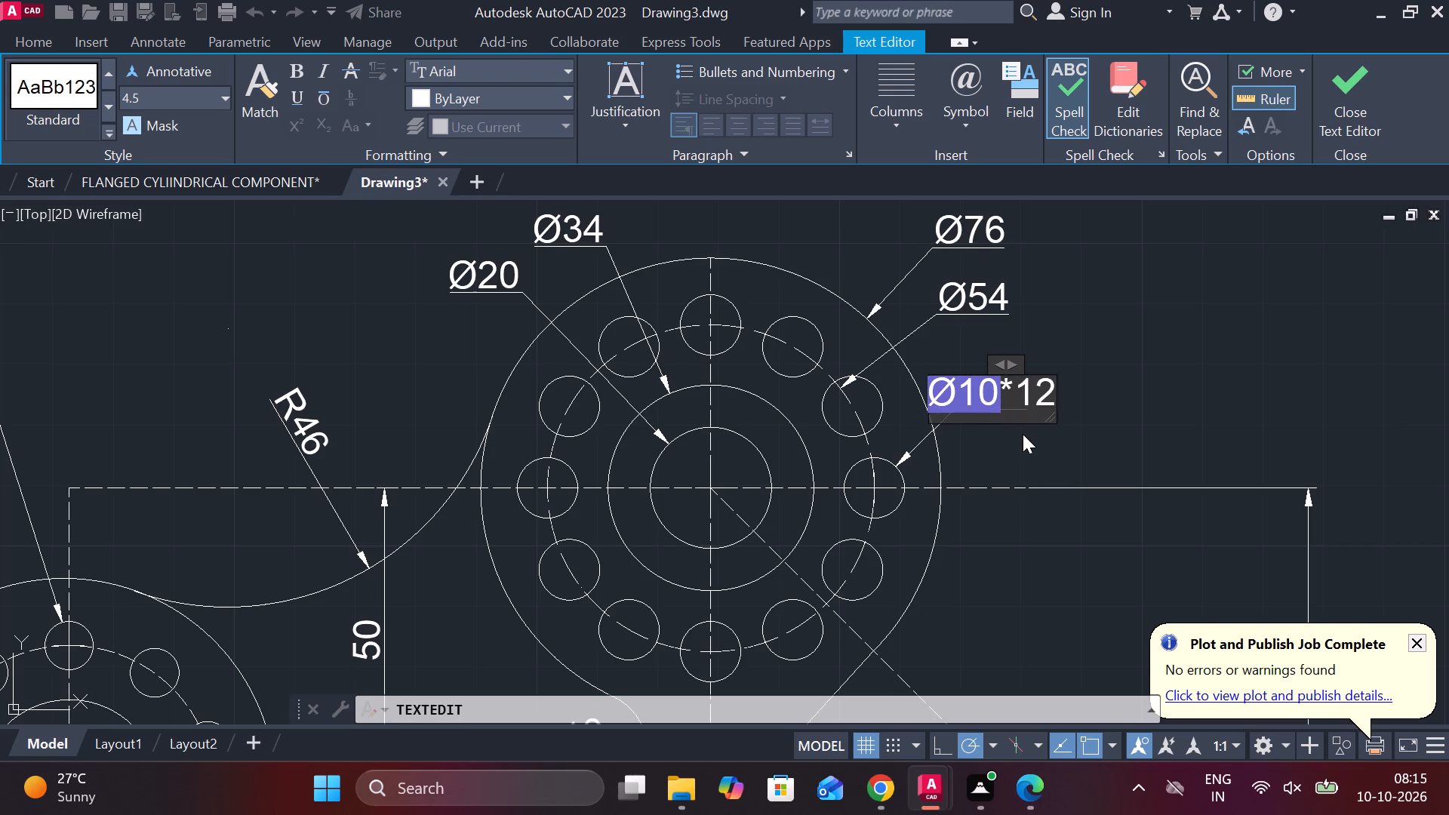
left_click(1361, 81)
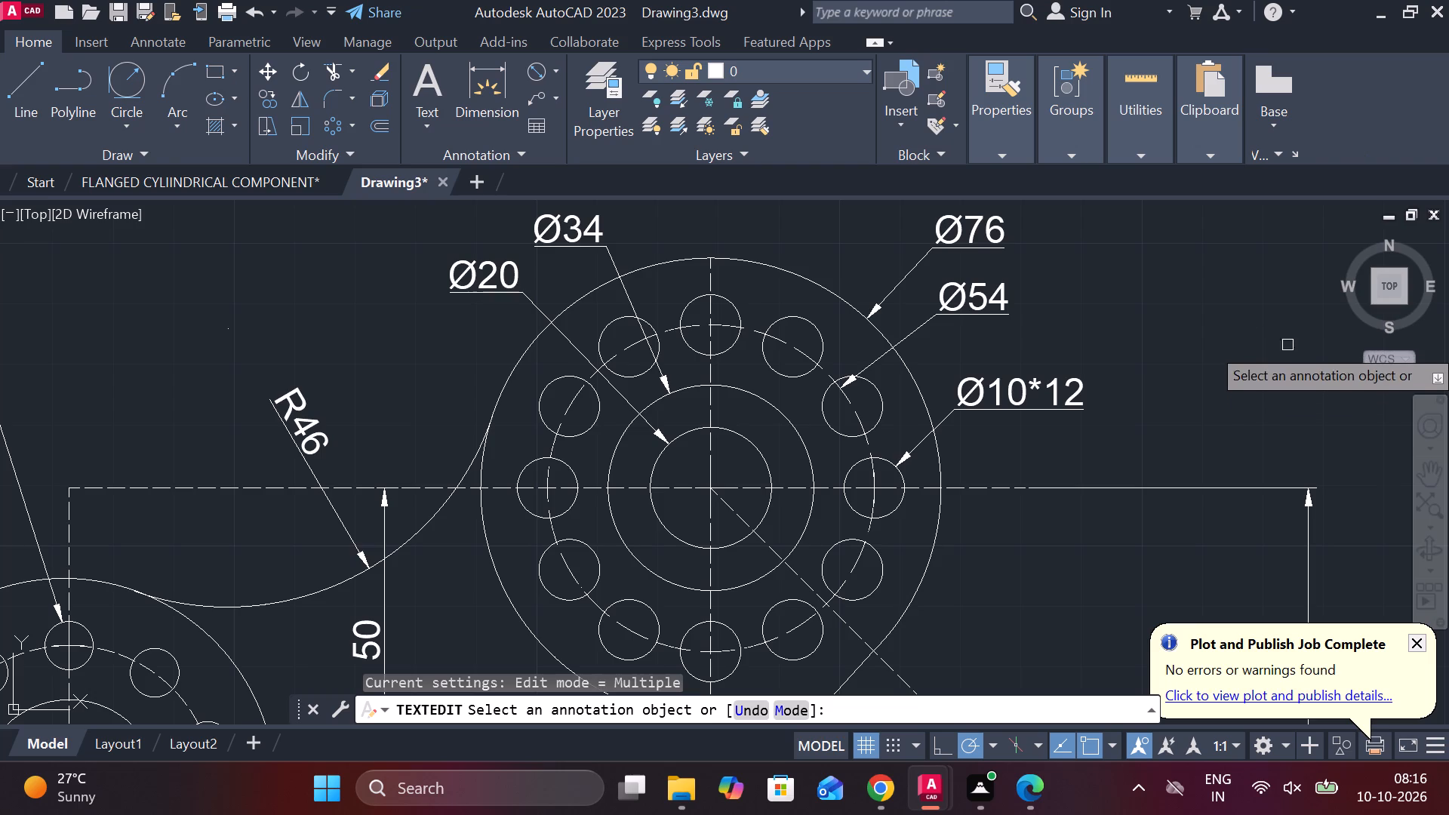
scroll(959, 202, "down", 1)
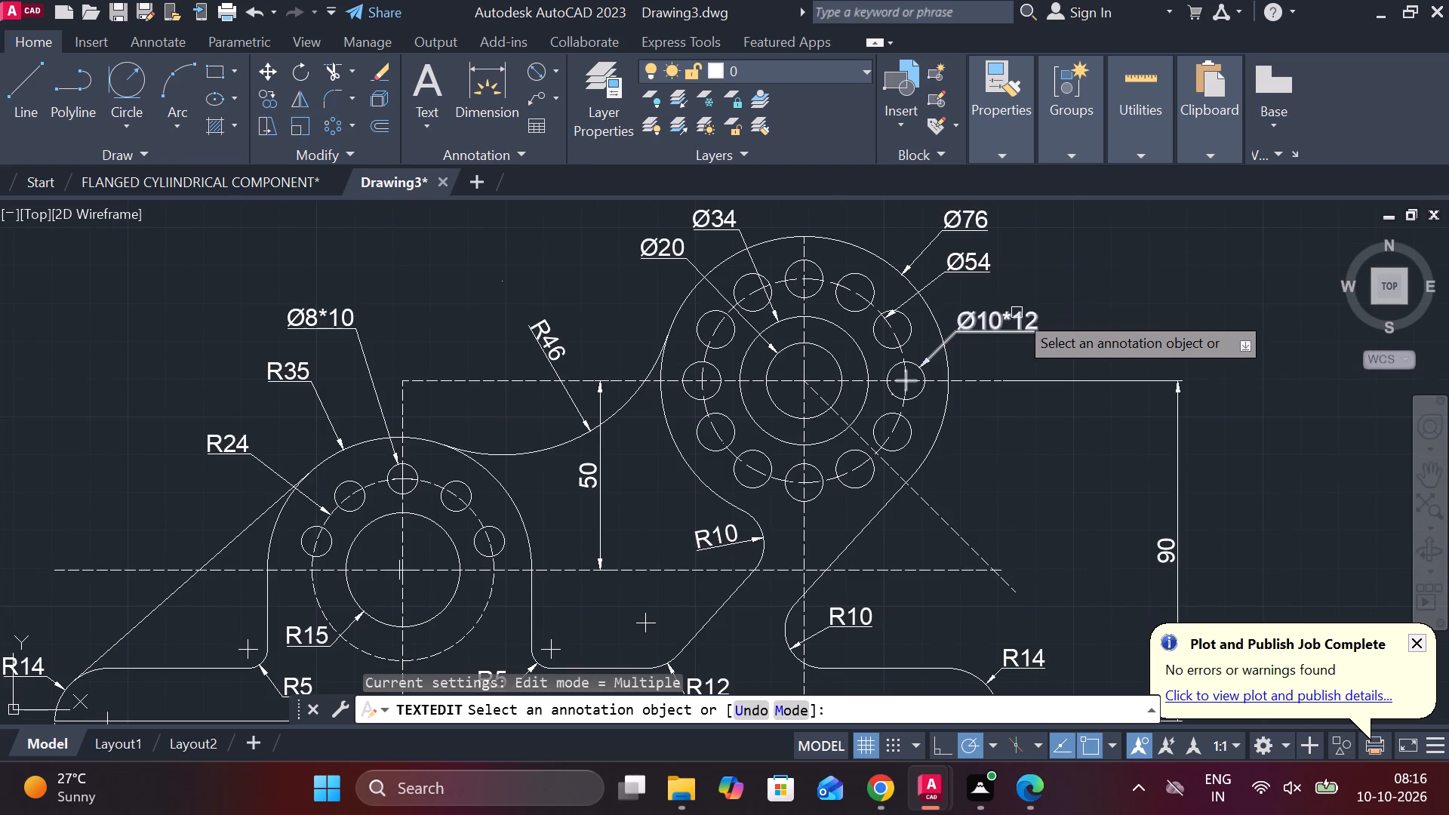
middle_click_drag(973, 334, 954, 296)
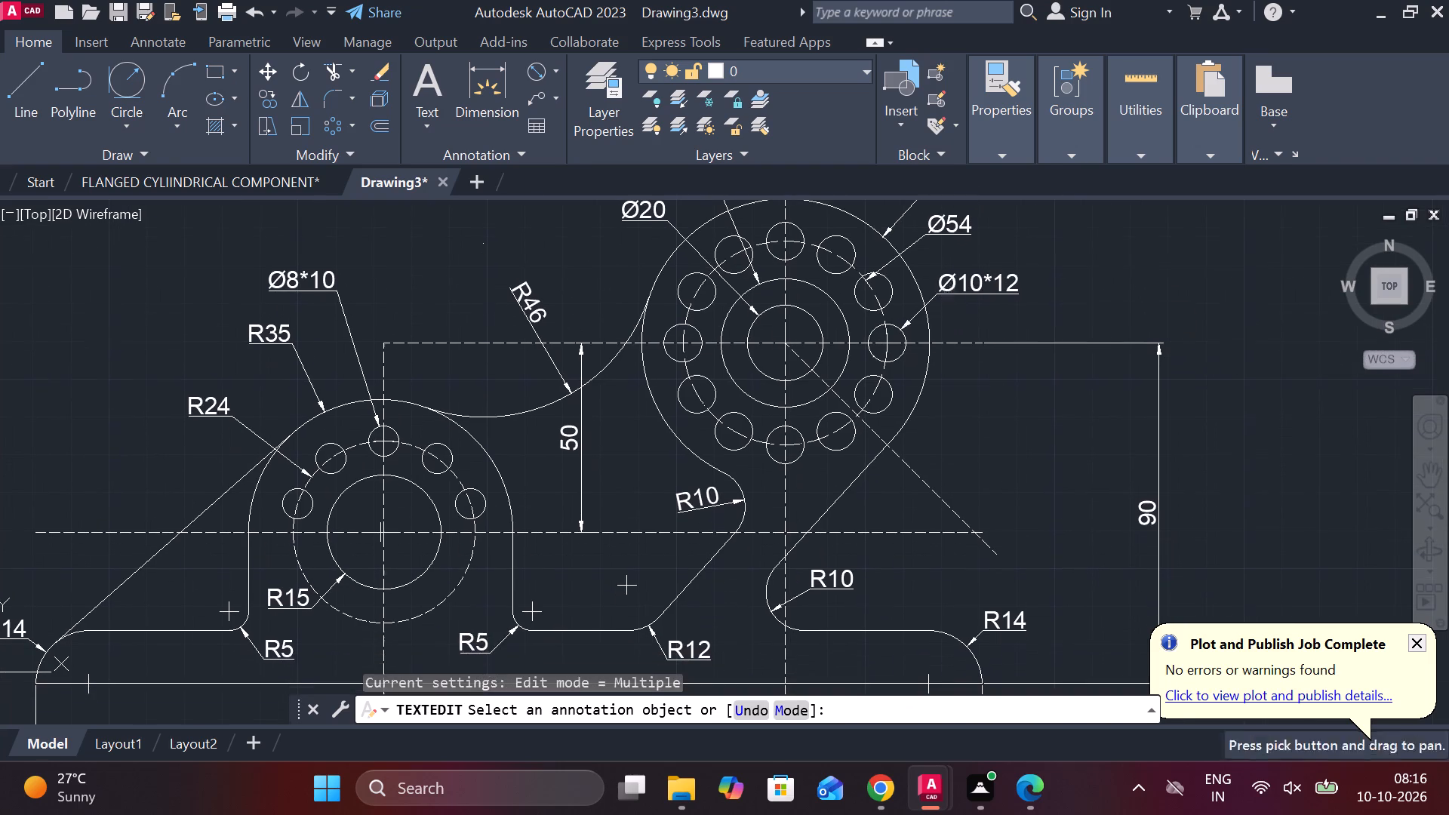
key("Escape")
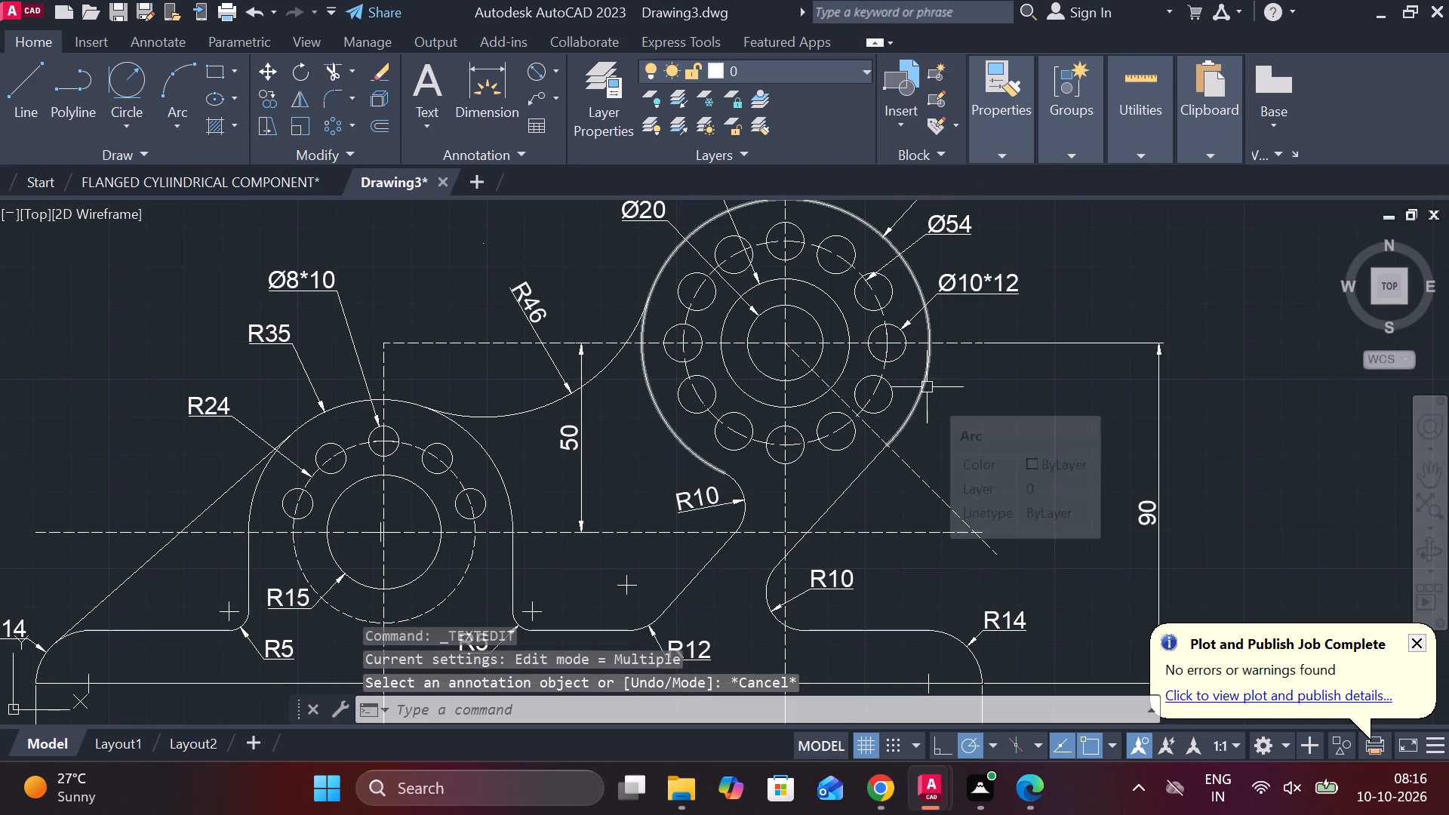
Dimension the angle between the upper flange's horizontal centreline and inclined dashed line, placing the arc at the inclined line's outer end.
middle_click_drag(912, 414, 890, 301)
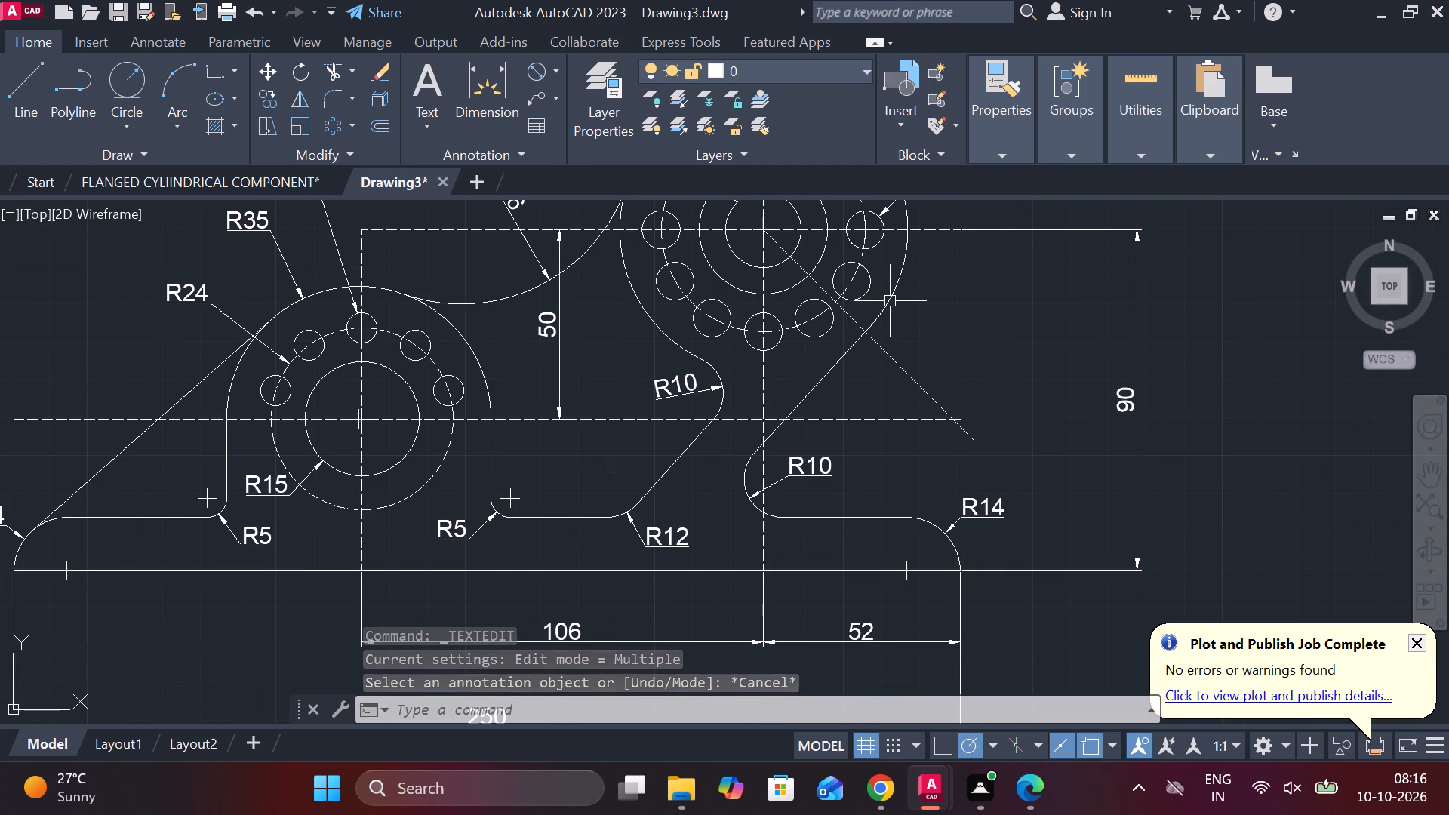
scroll(878, 347, "down", 1)
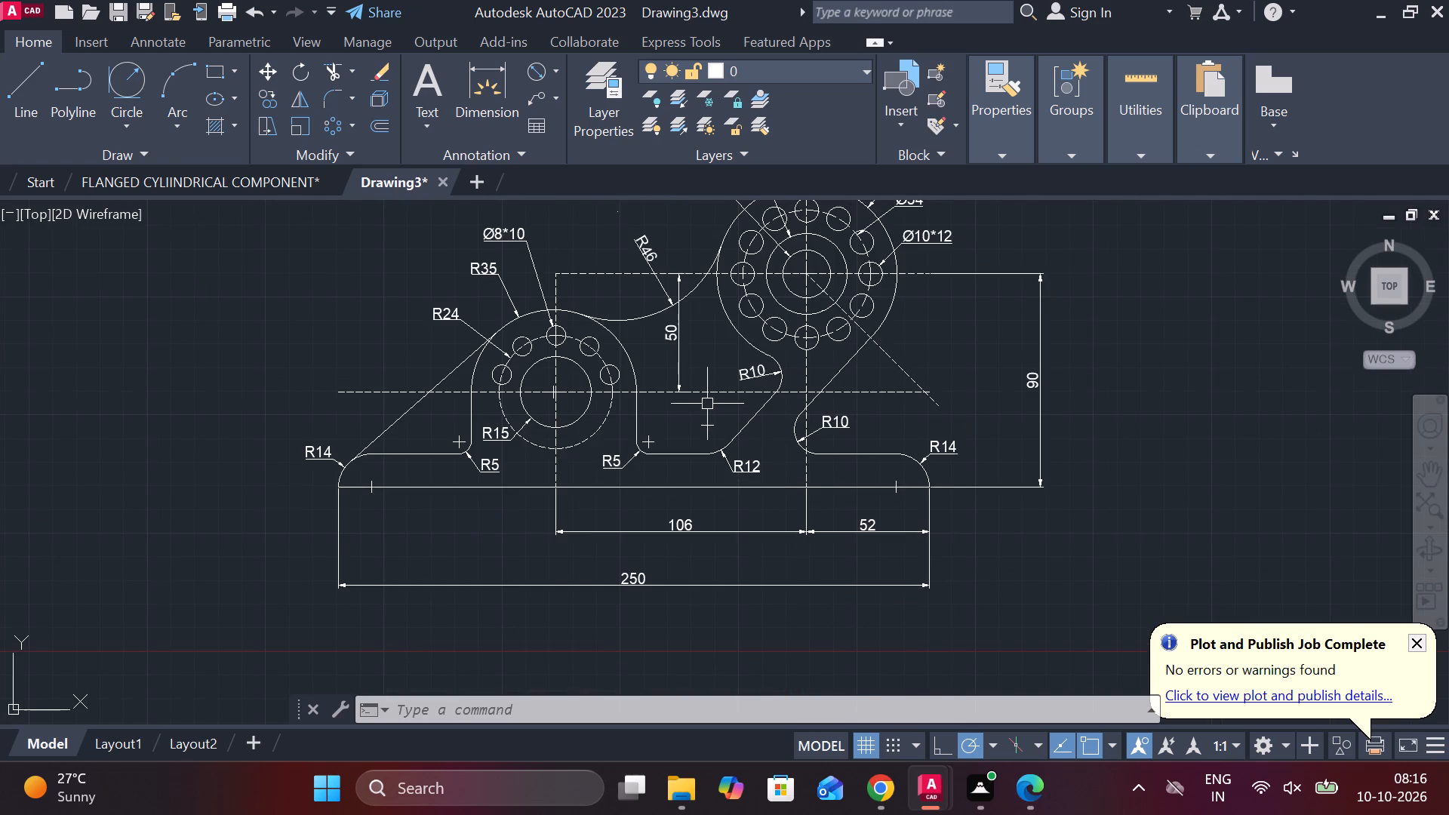
middle_click_drag(984, 368, 946, 350)
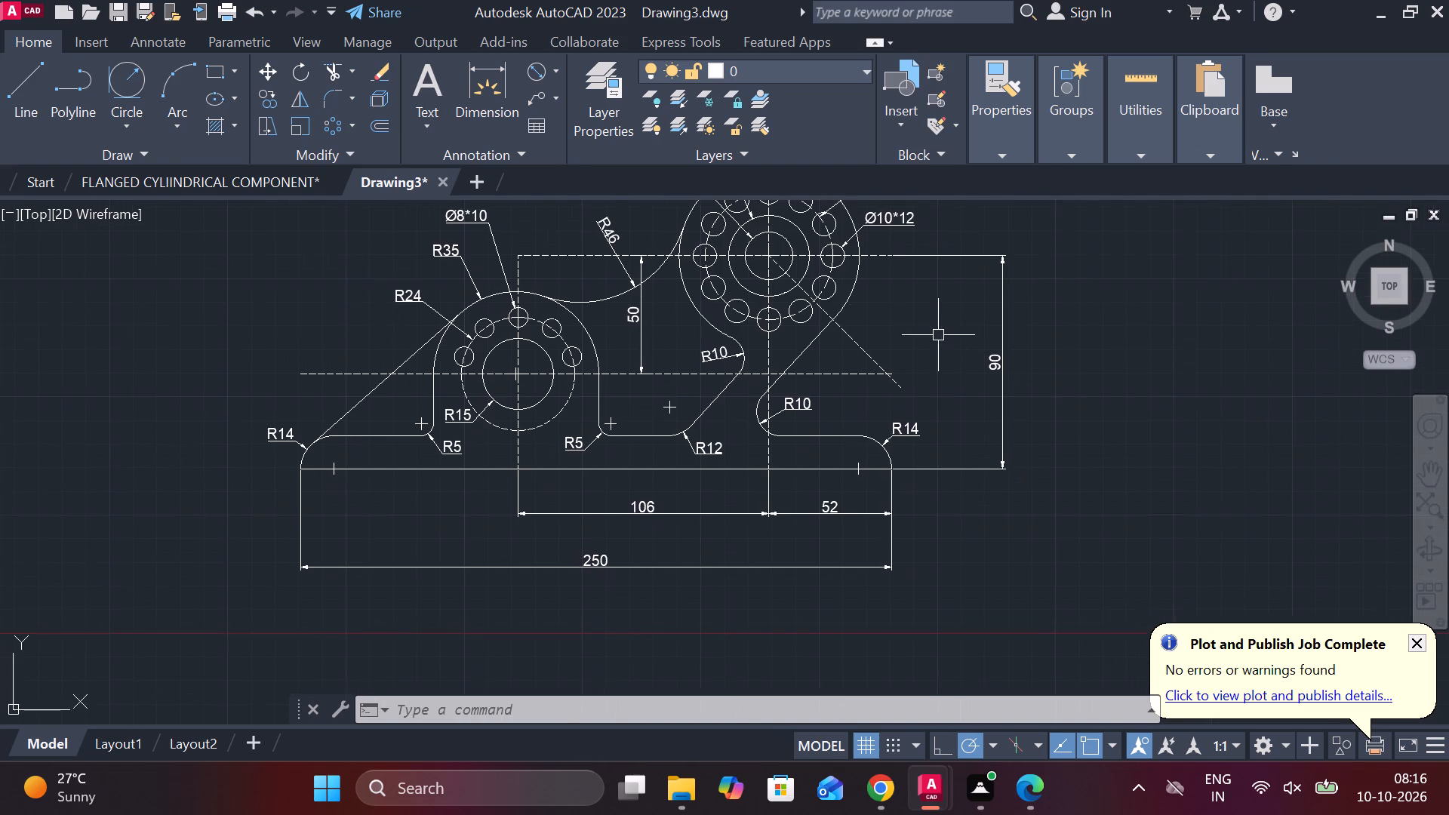
scroll(934, 335, "down", 1)
middle_click_drag(1017, 345, 1000, 346)
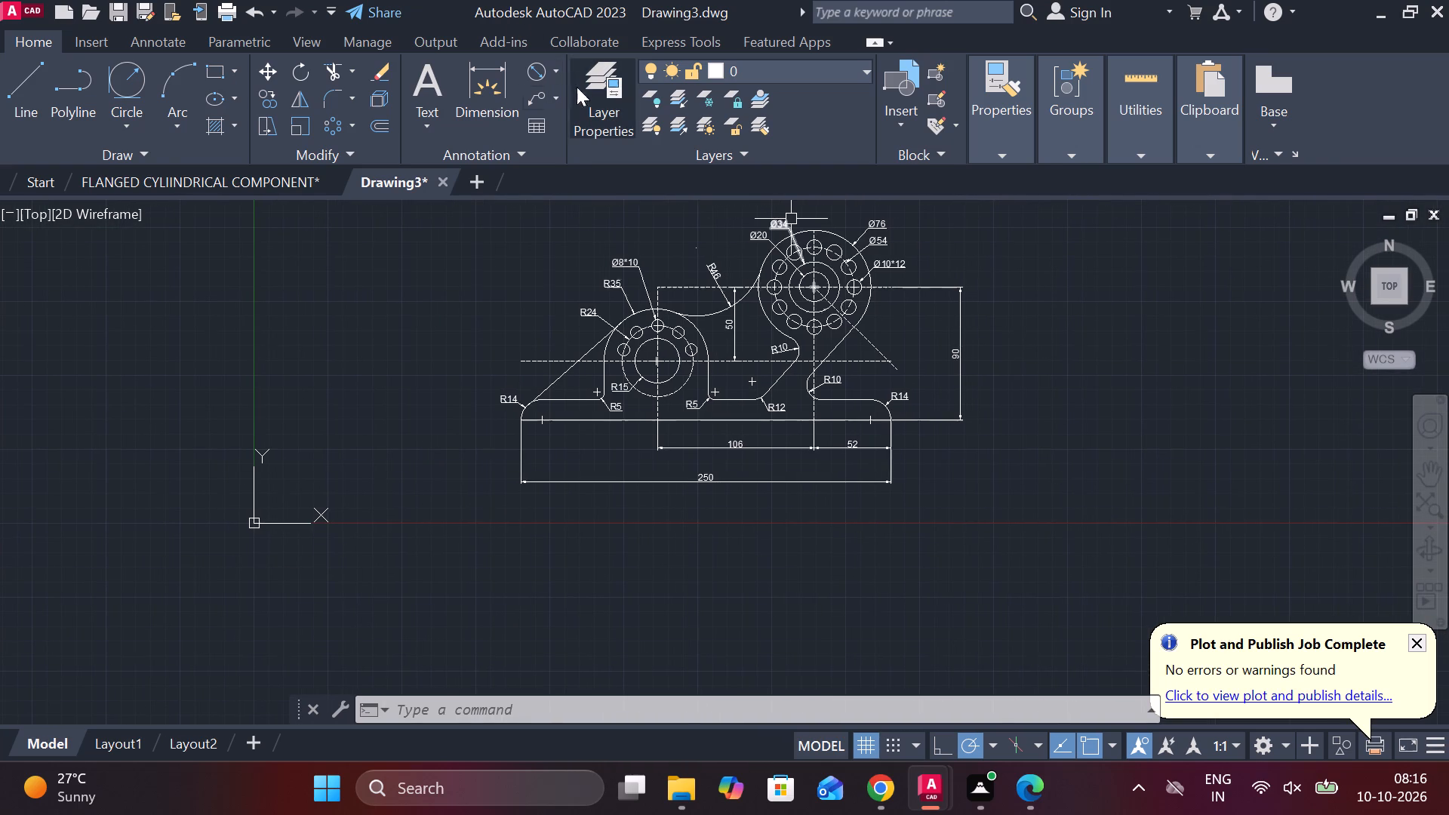
left_click(558, 69)
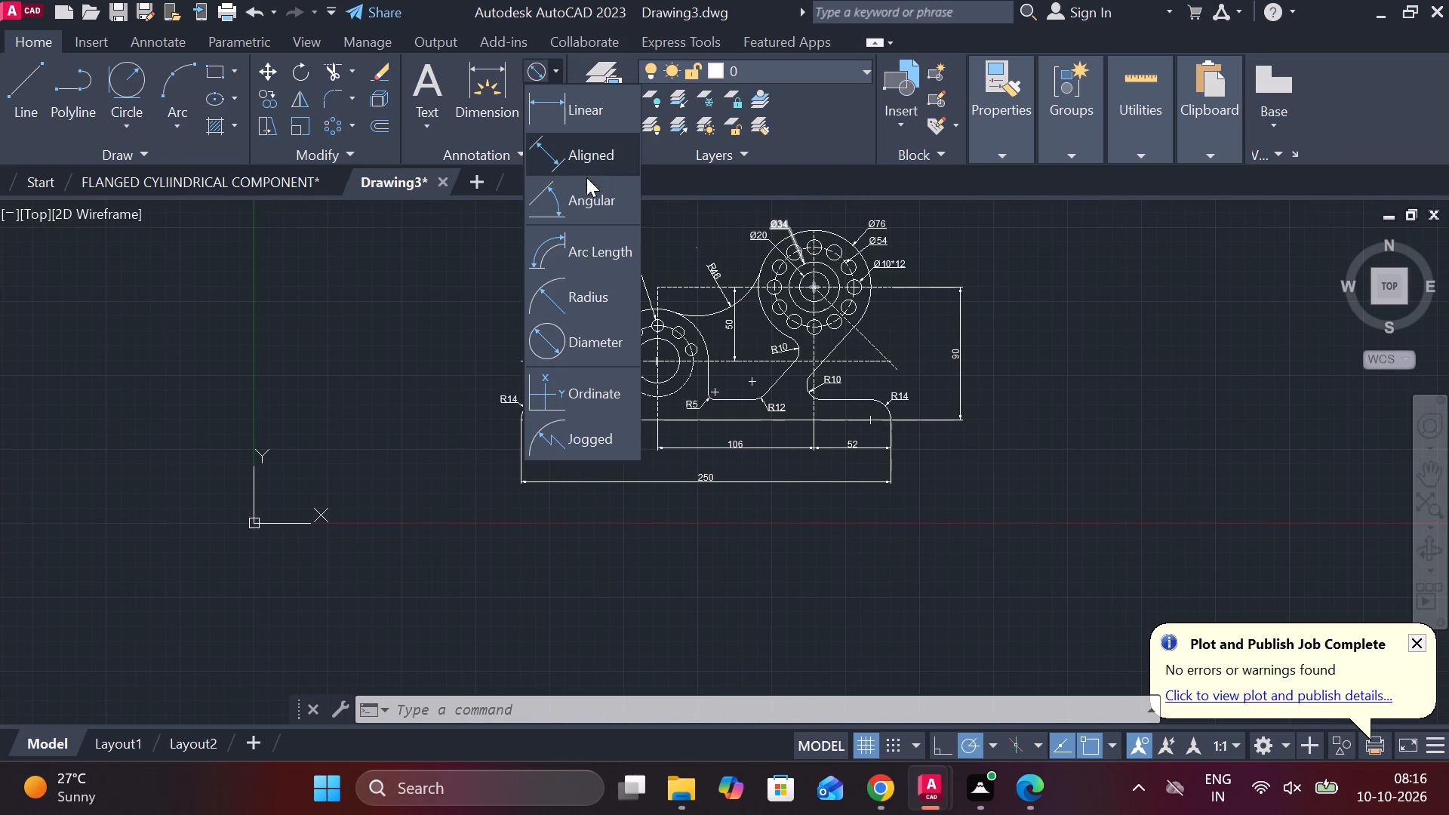
left_click(588, 198)
scroll(891, 291, "up", 2)
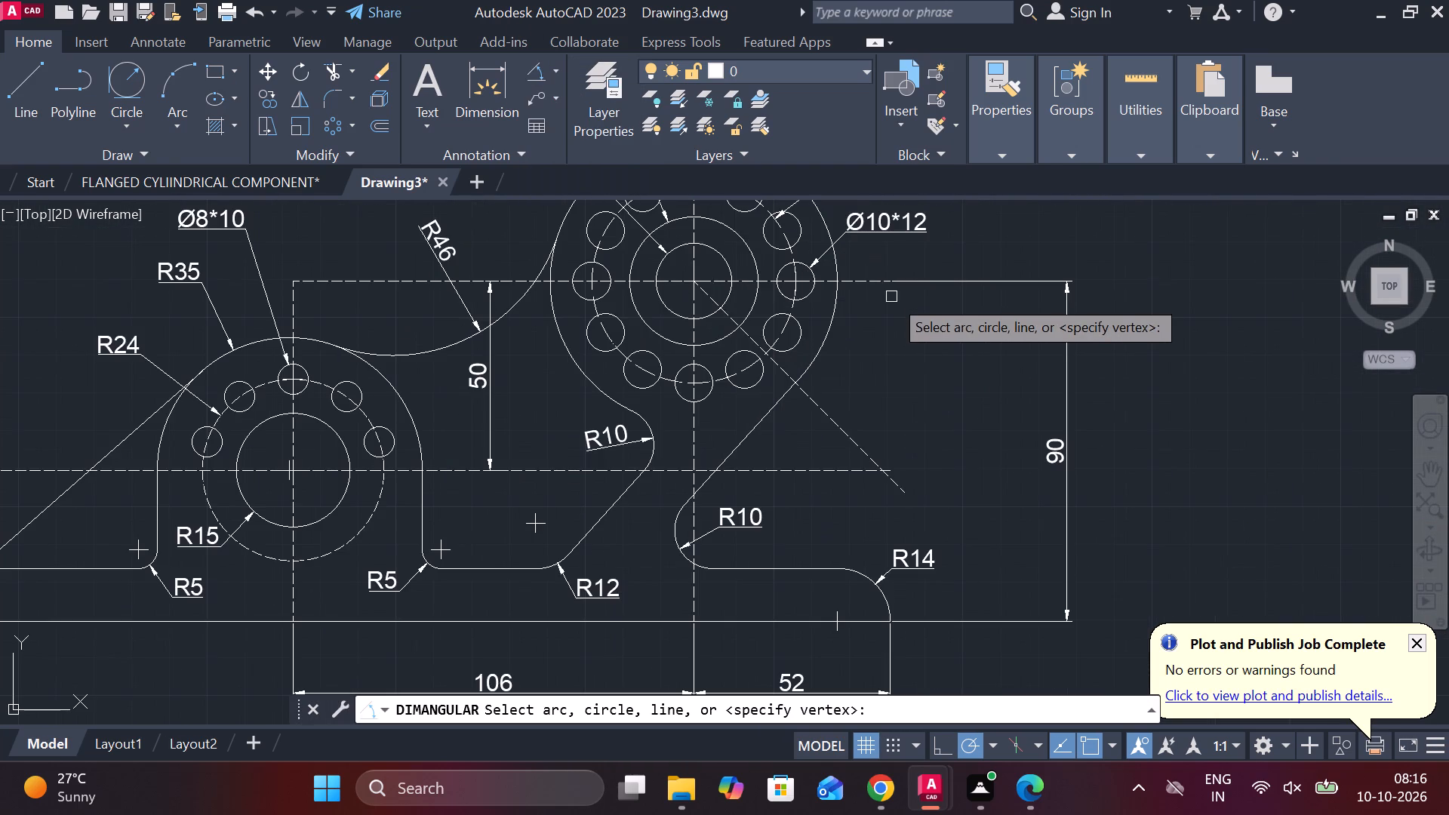
left_click(862, 279)
left_click(844, 430)
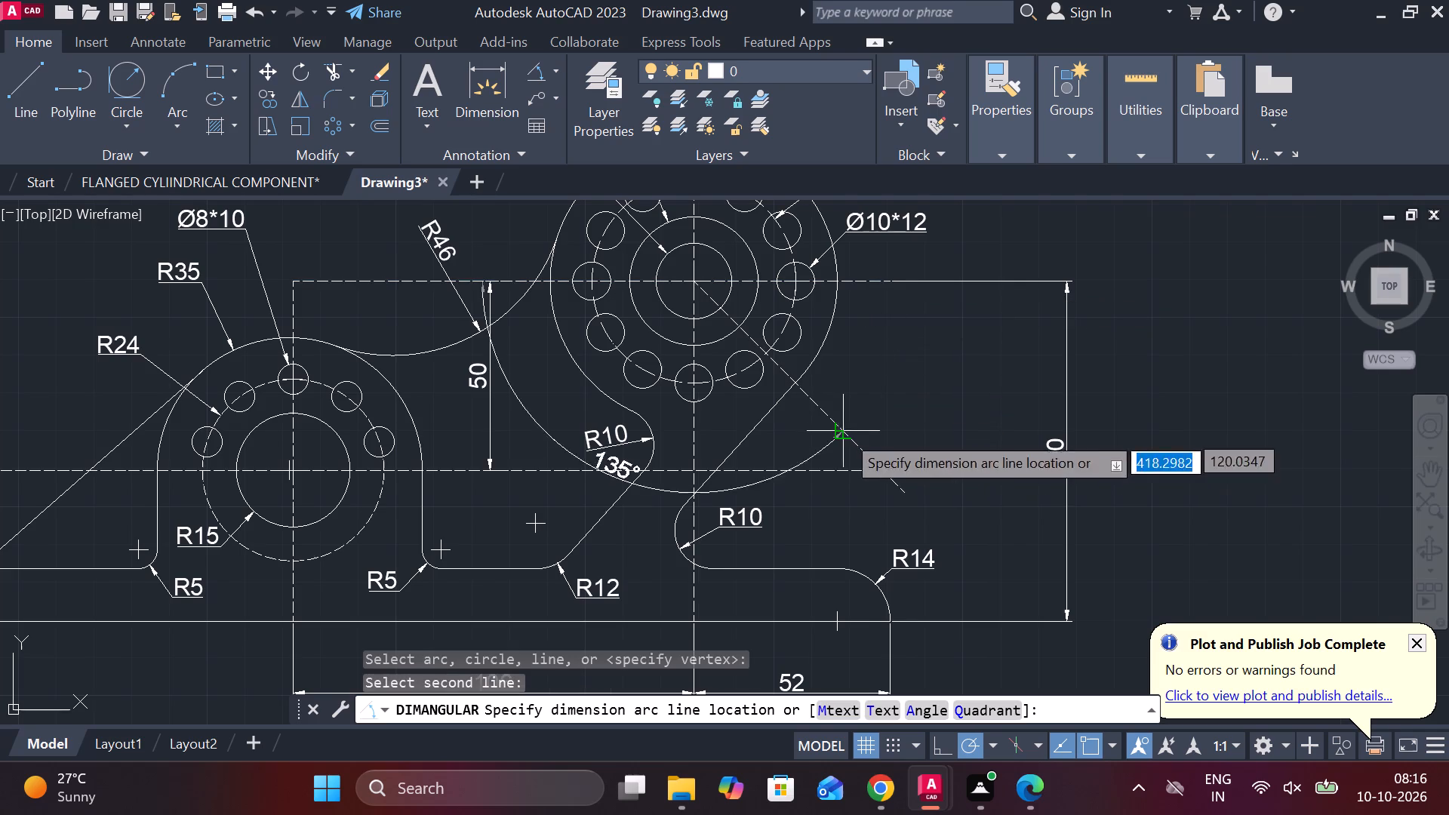
left_click(911, 490)
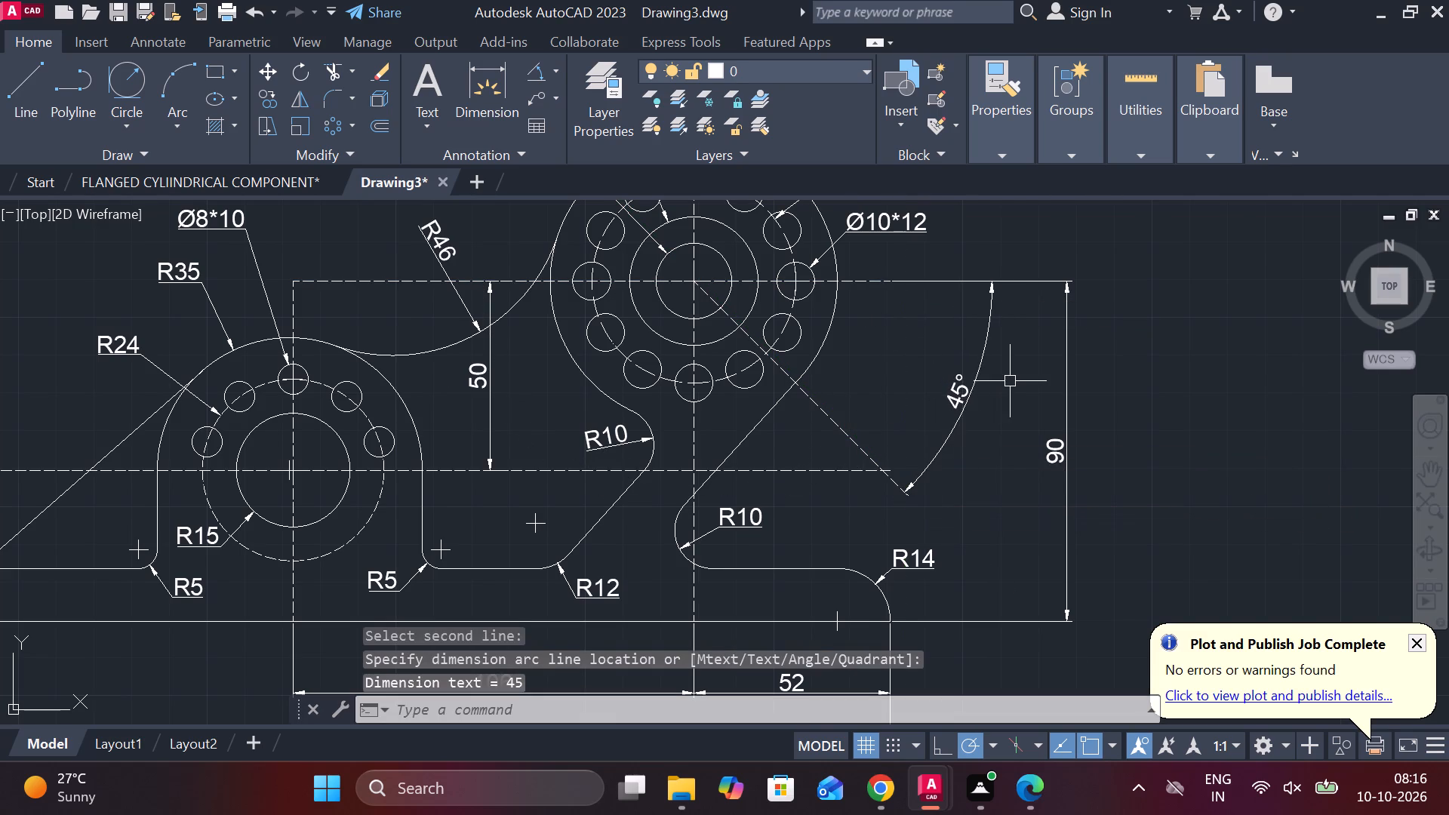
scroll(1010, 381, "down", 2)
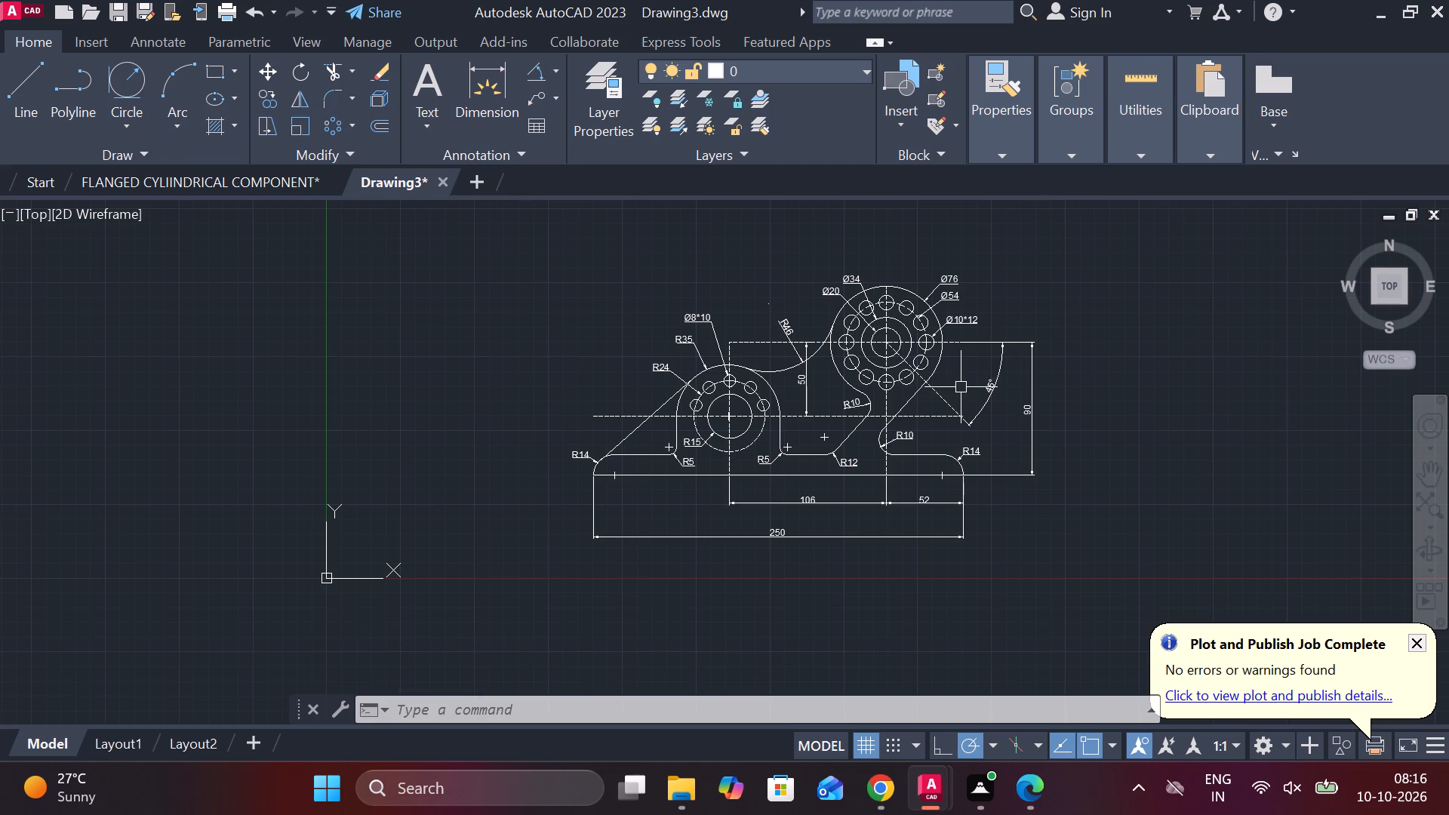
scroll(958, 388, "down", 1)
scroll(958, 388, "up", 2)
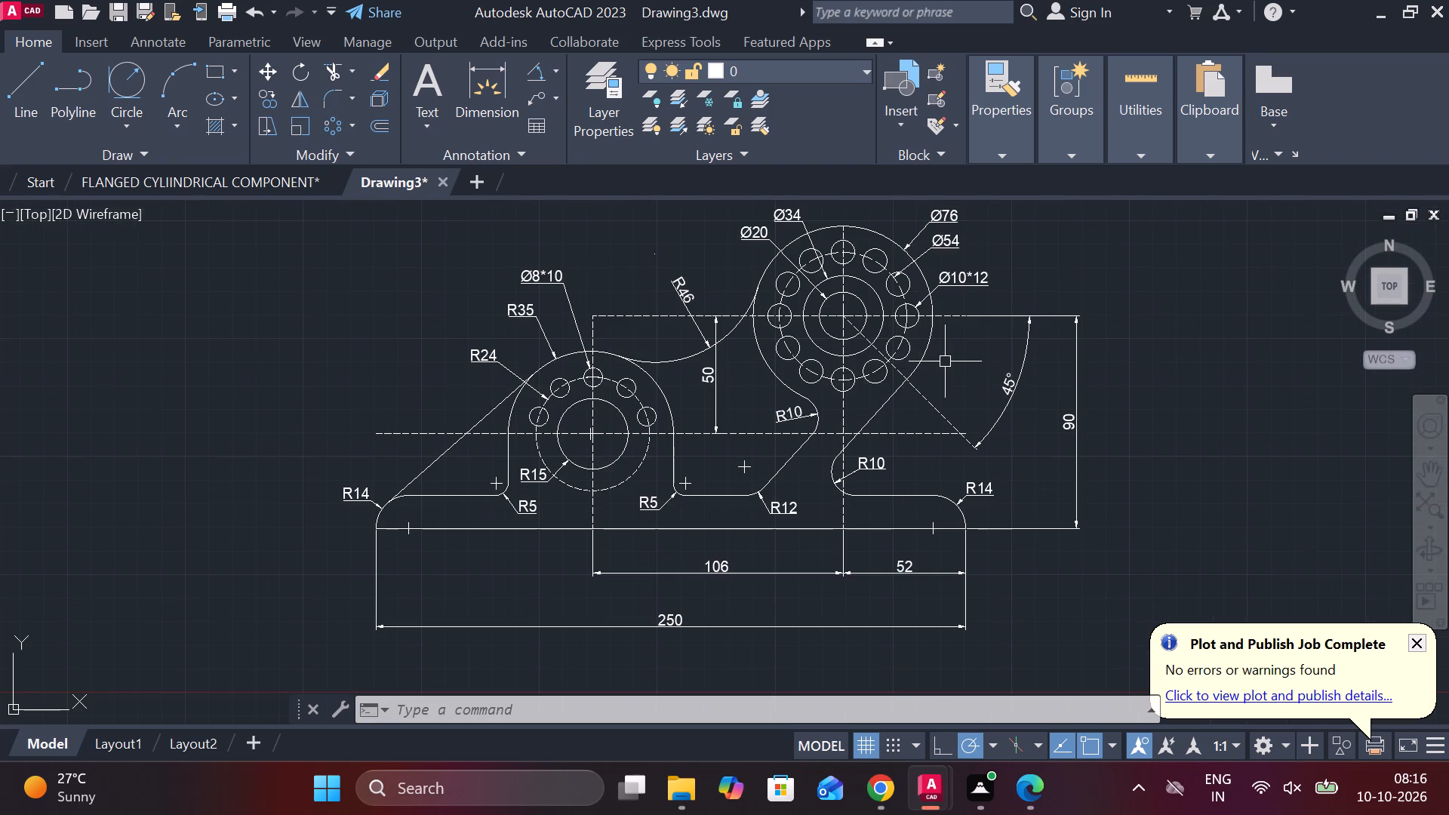
Set the ISO-25 dimension style's text height to 5 and make the style current.
type("d")
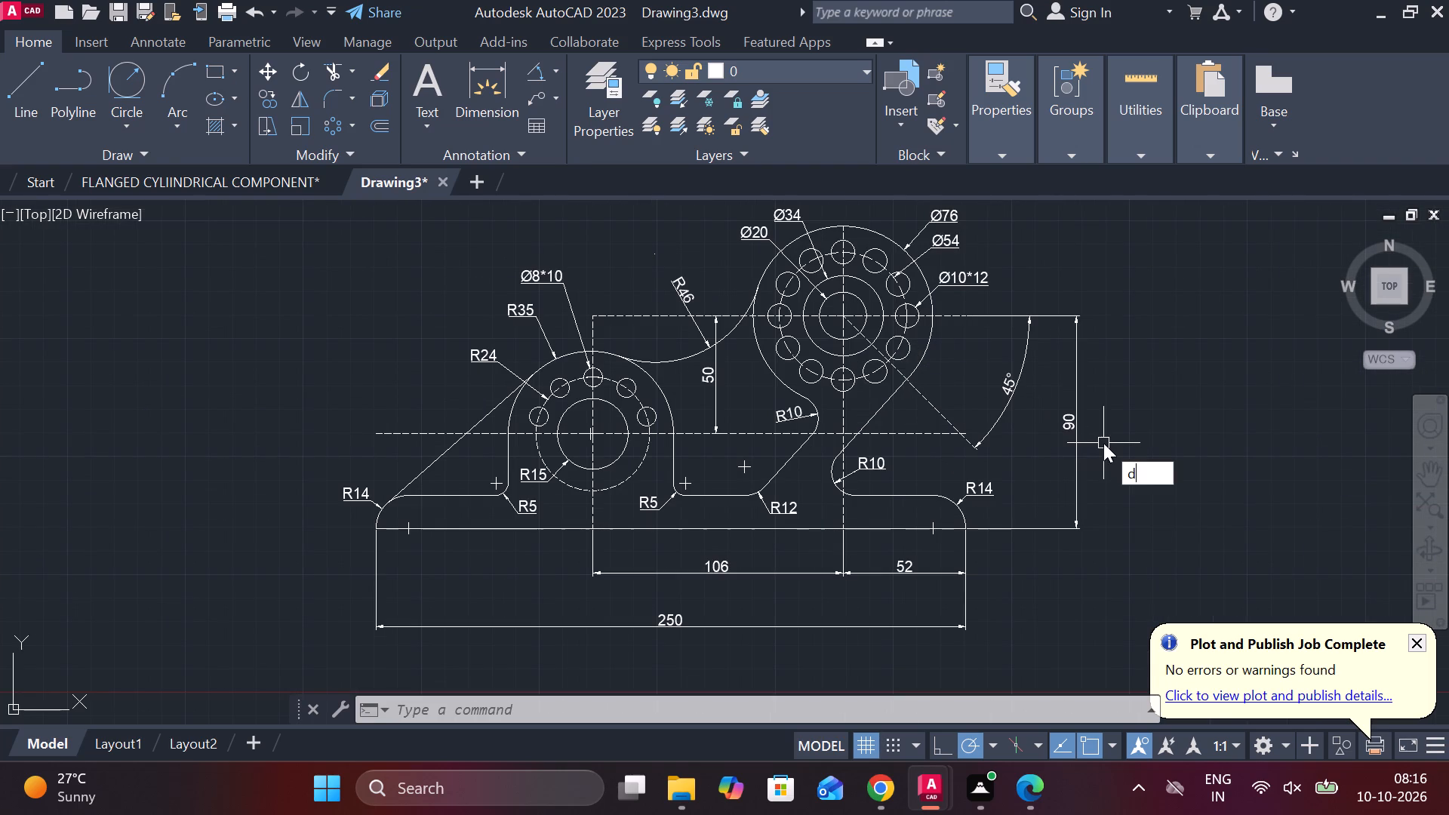
key("space")
left_click(934, 336)
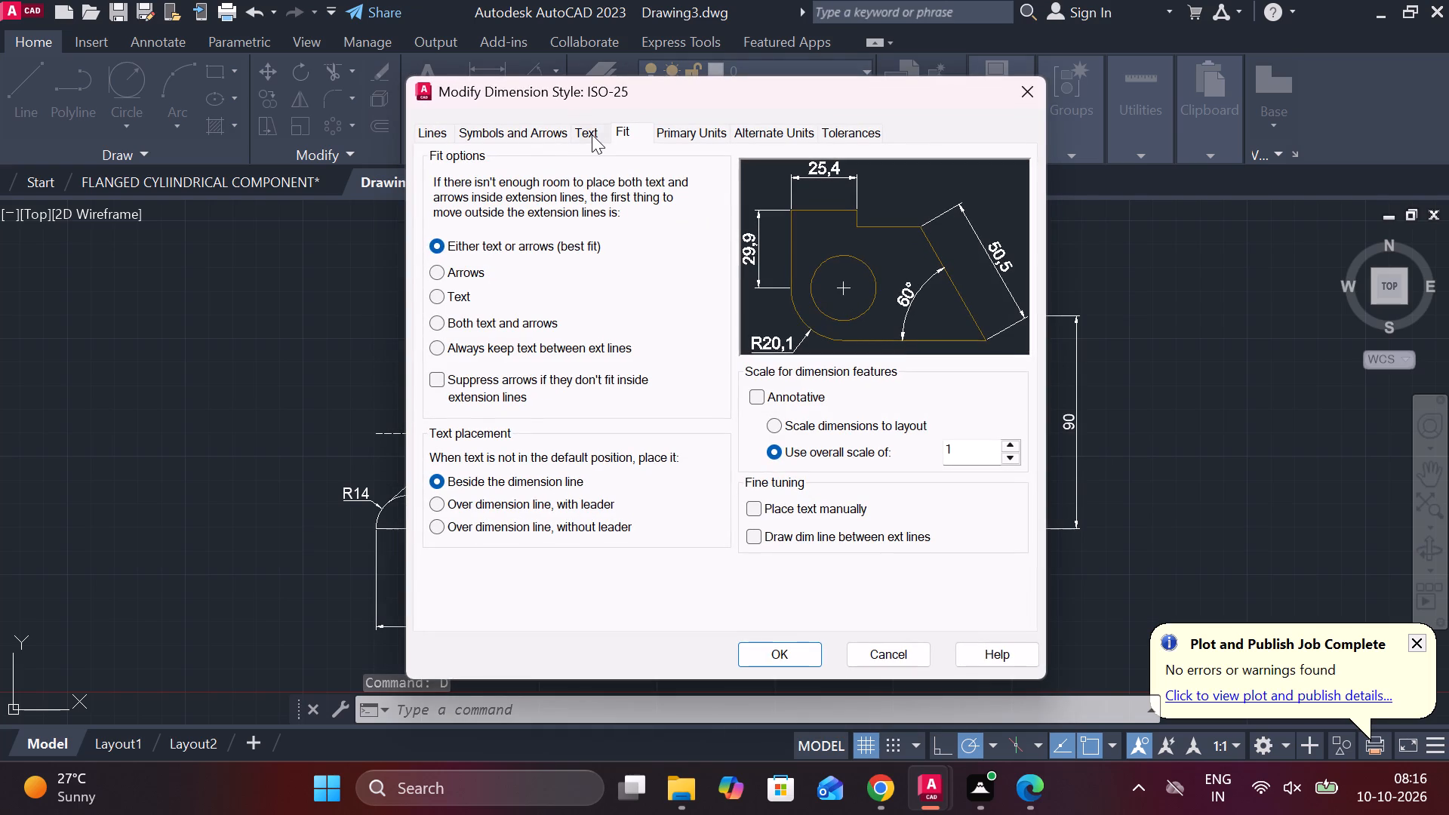
left_click(592, 134)
left_click_drag(677, 292, 620, 301)
key("5")
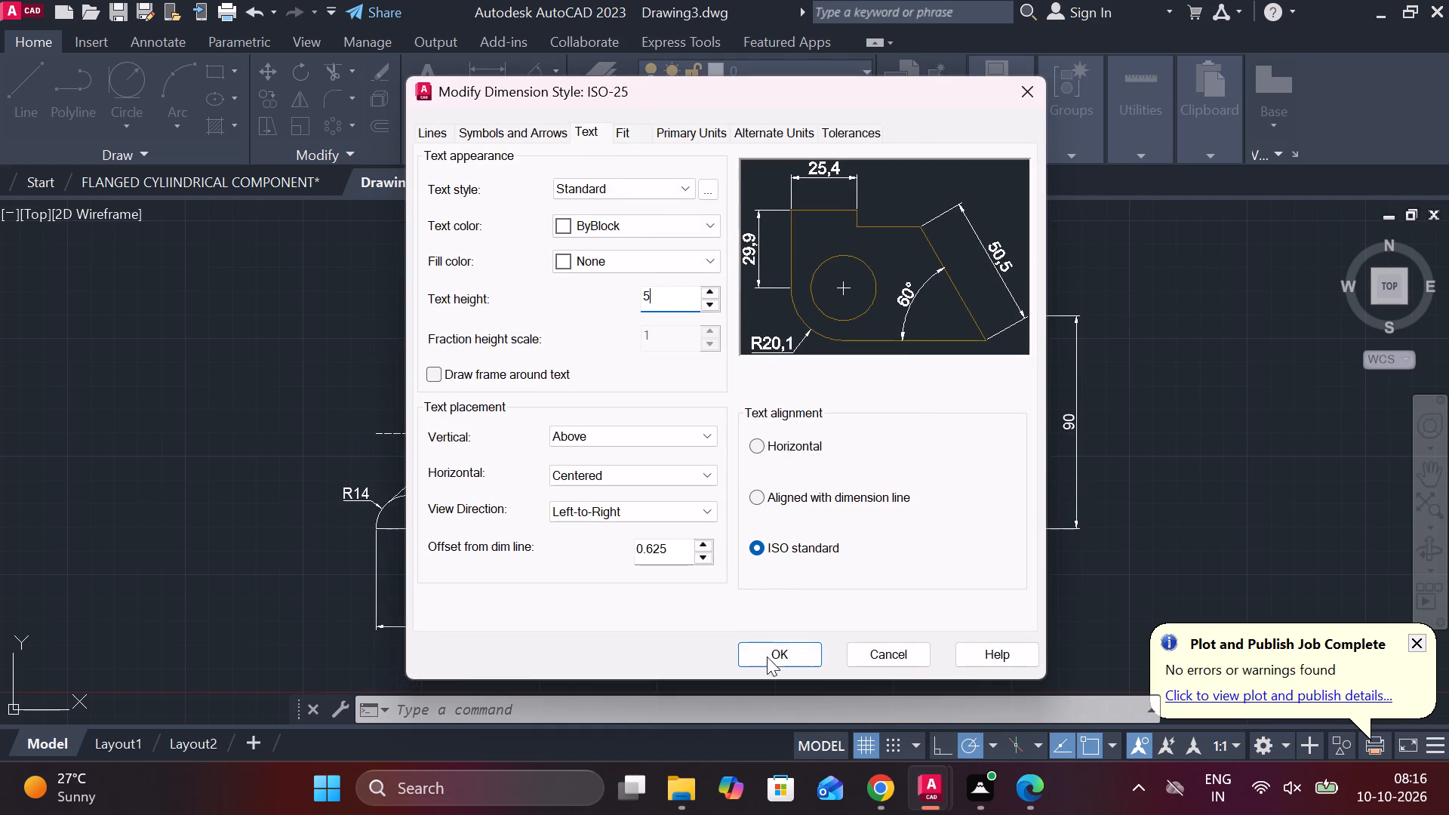
left_click(761, 660)
left_click(977, 274)
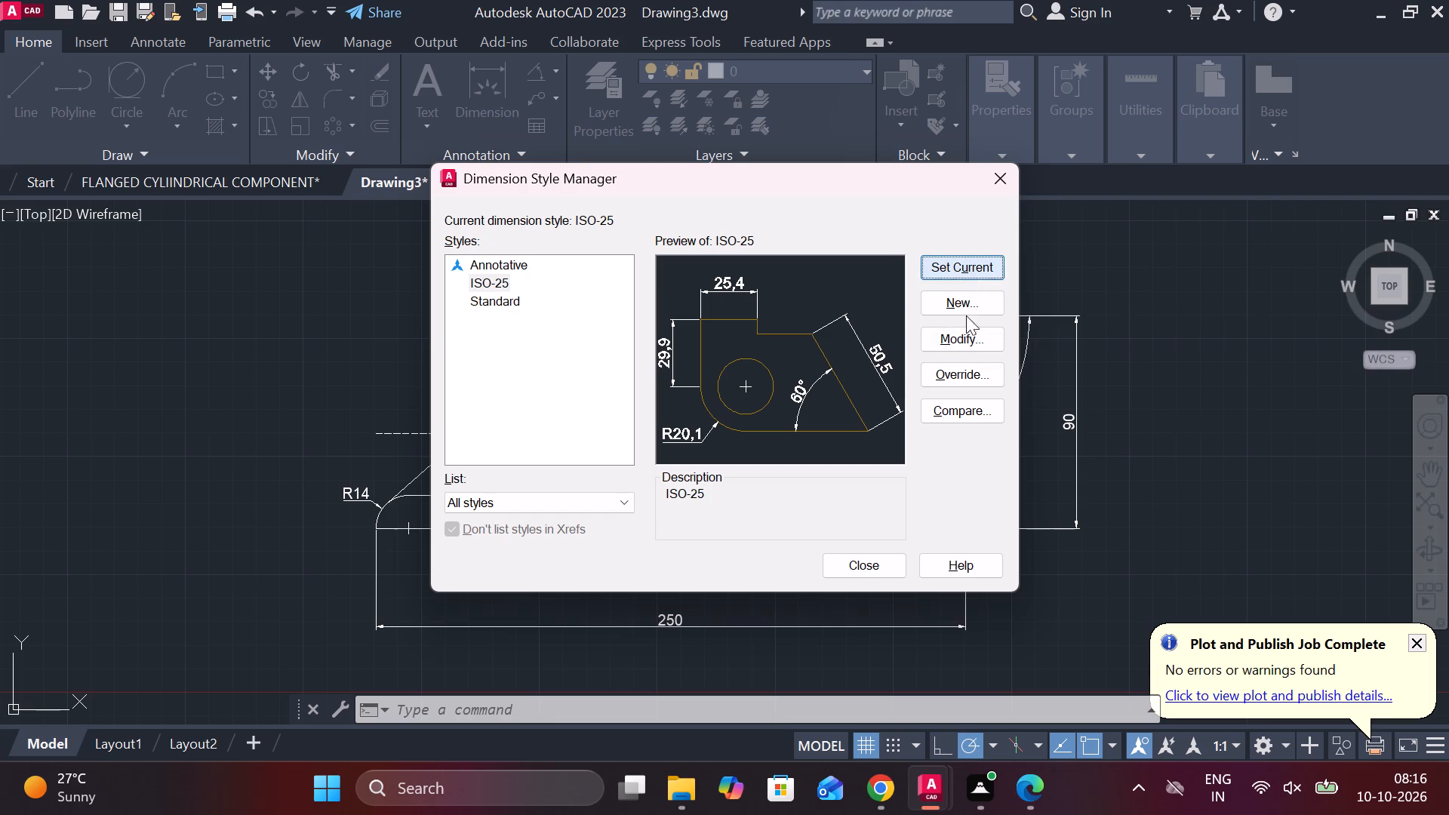
left_click(877, 561)
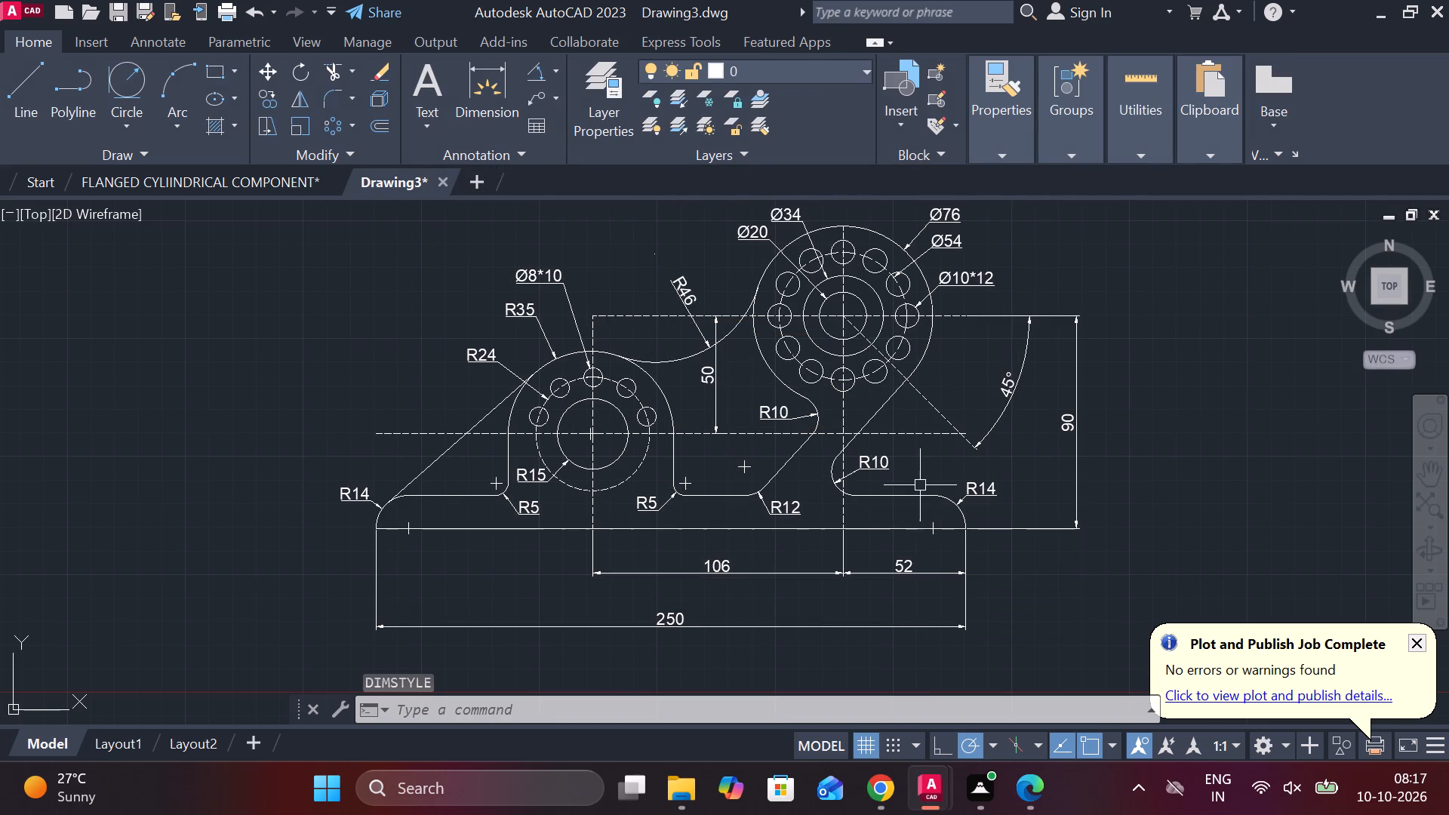
Draw a 190 by 65 rectangle in the empty space below and to the right of the dimensioned component.
middle_click_drag(893, 451, 385, 165)
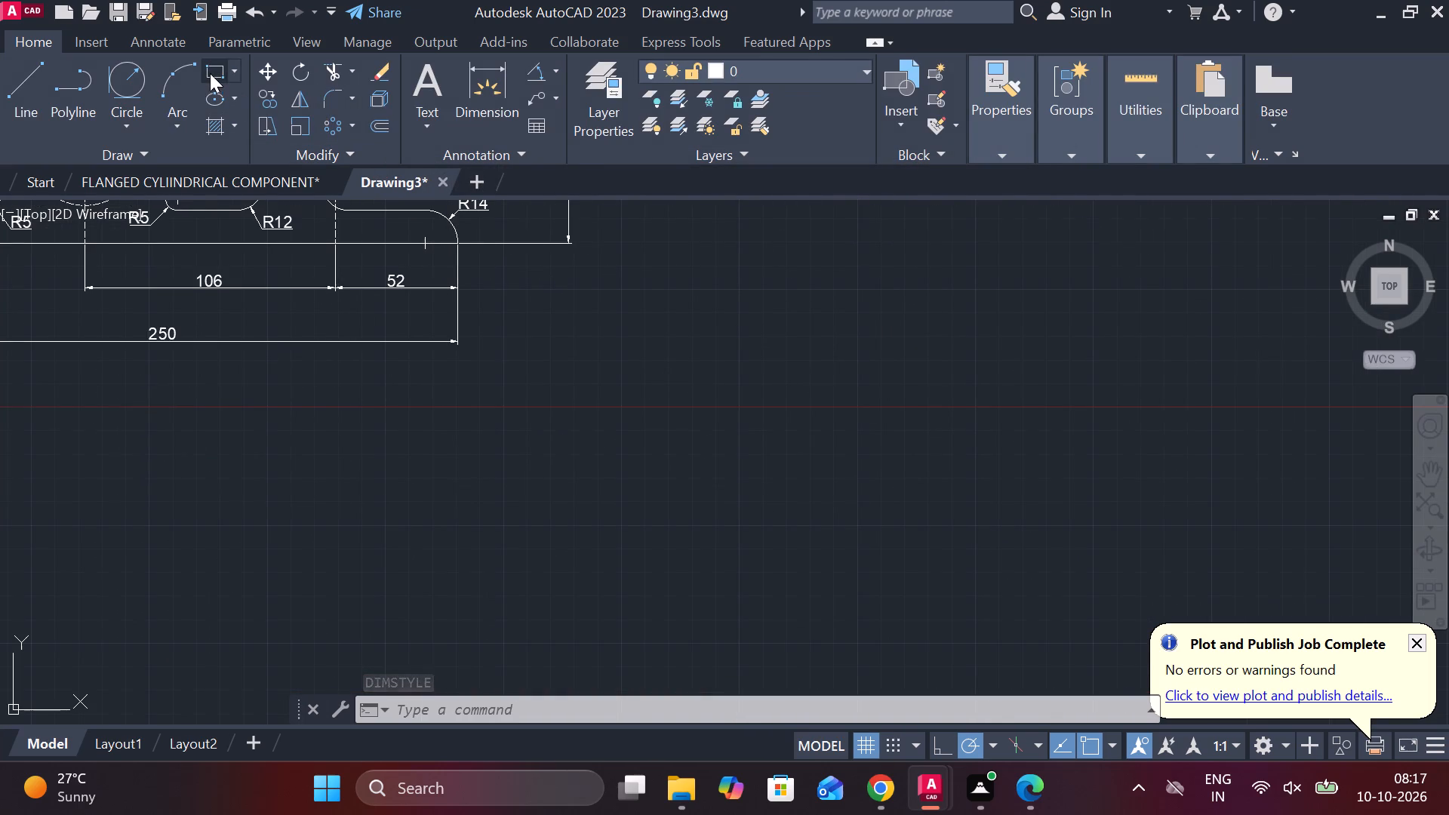
left_click(210, 73)
left_click(586, 337)
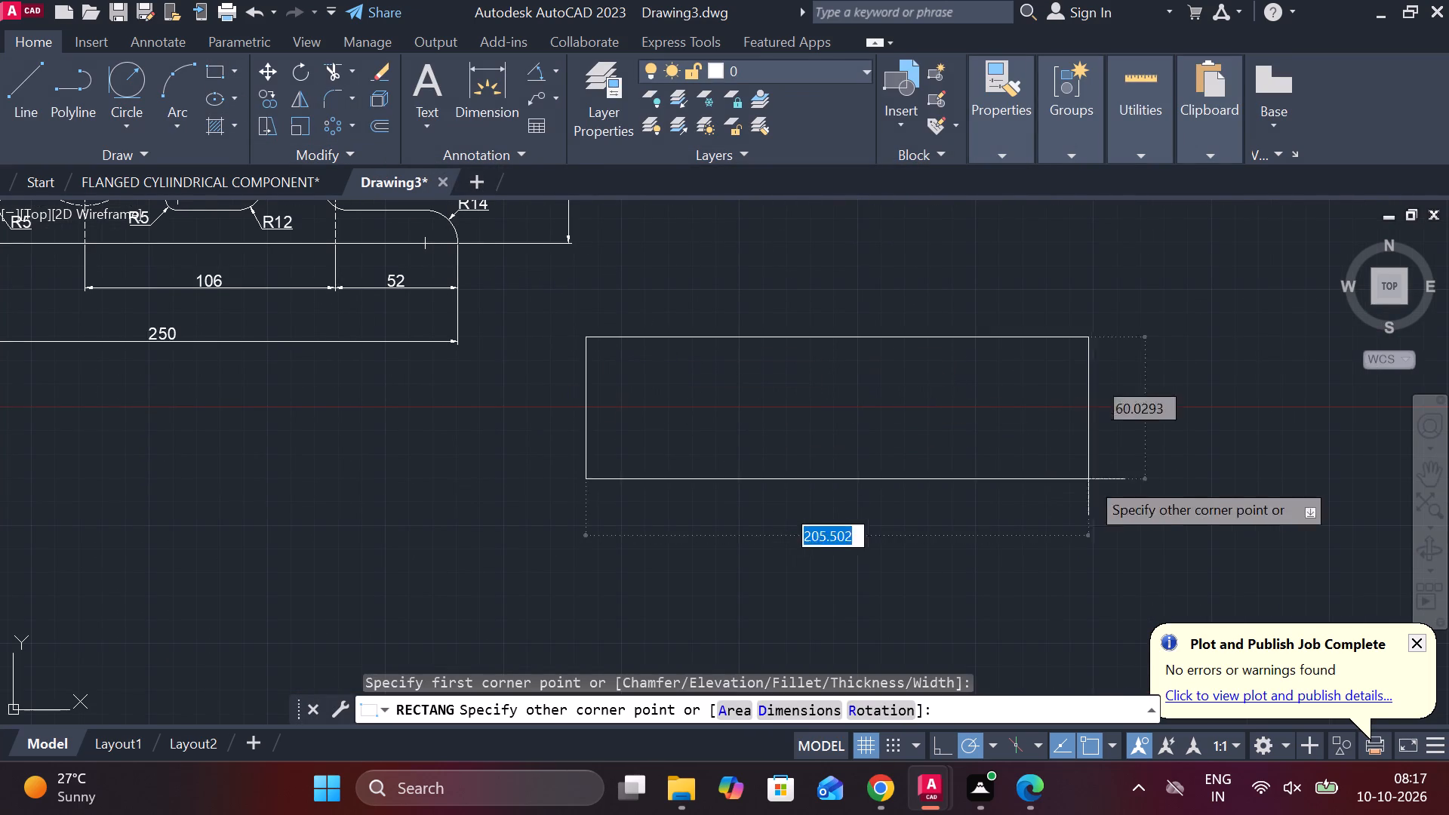
type("190")
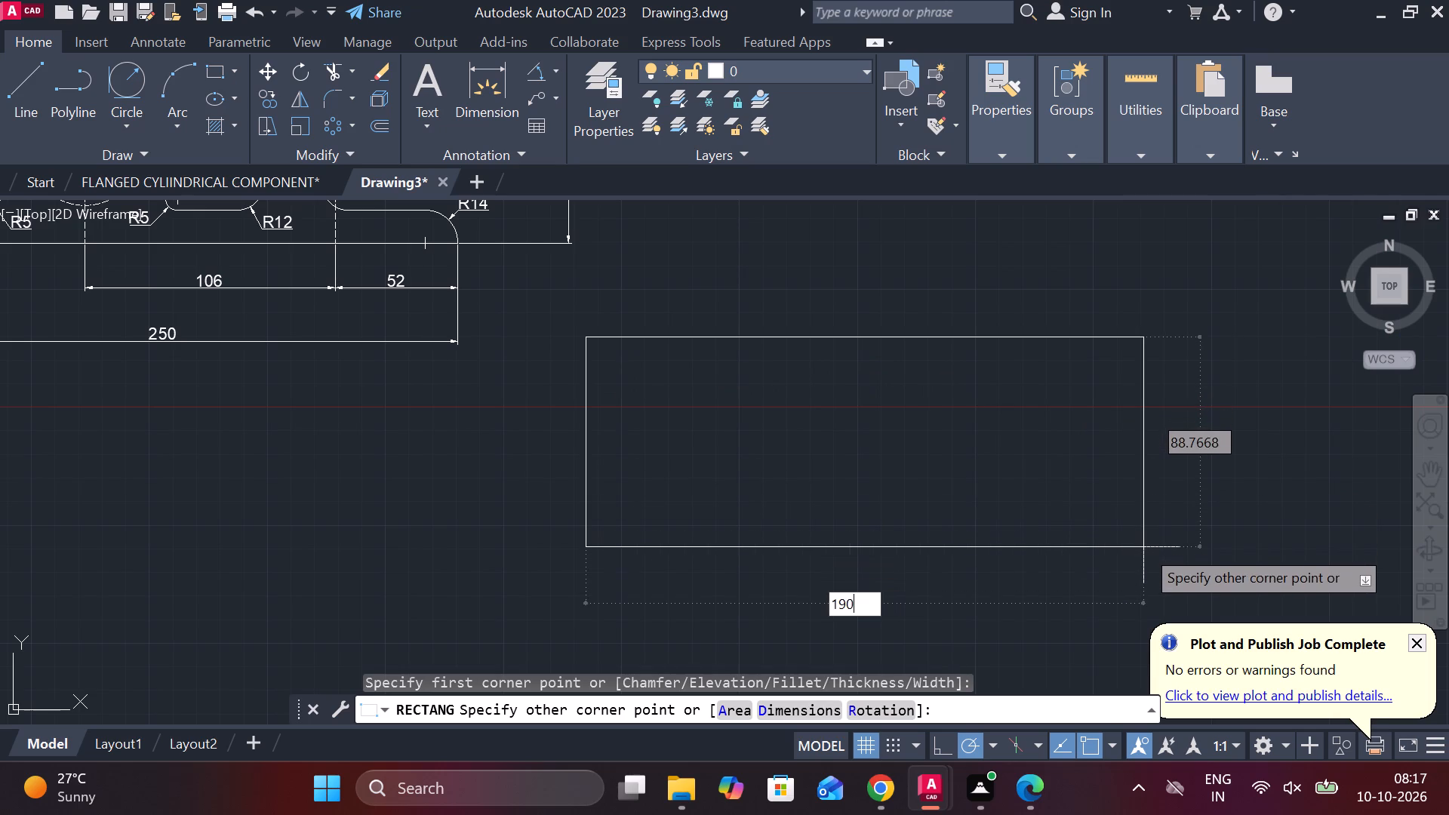
key("Tab")
type("65")
key("Return")
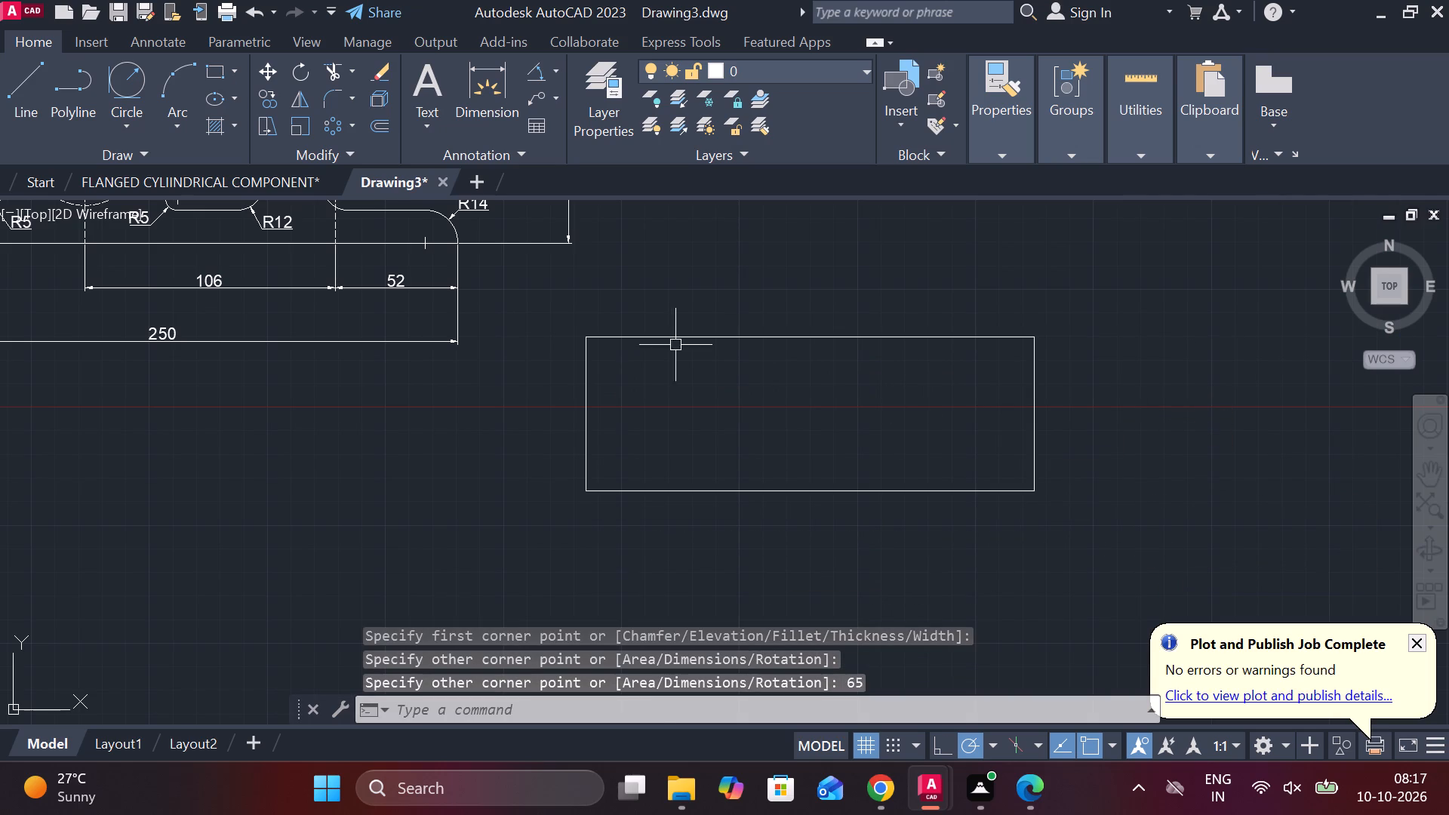
Explode the new rectangle into separate lines.
left_click(558, 306)
left_click(1109, 539)
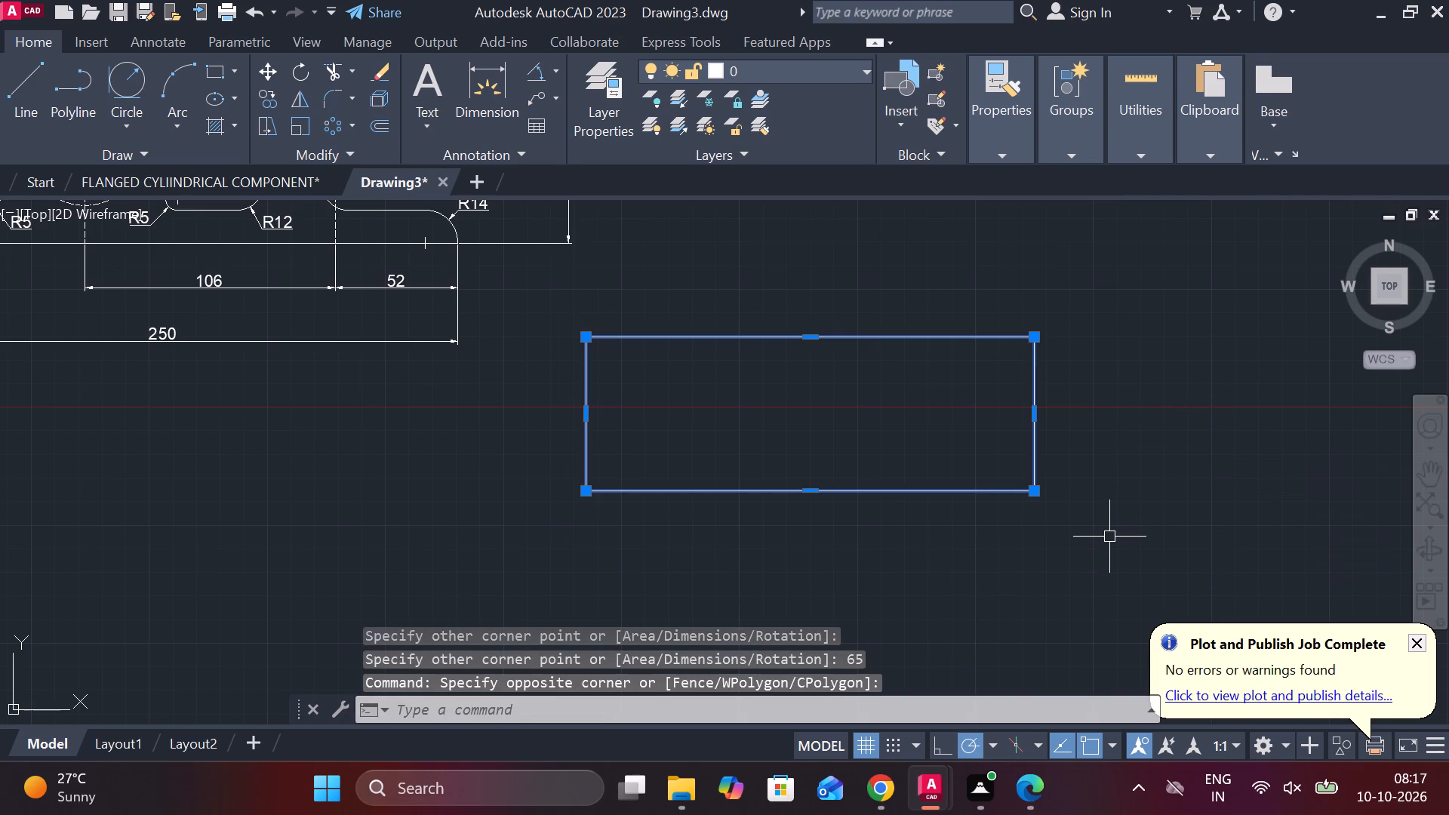
type("ex")
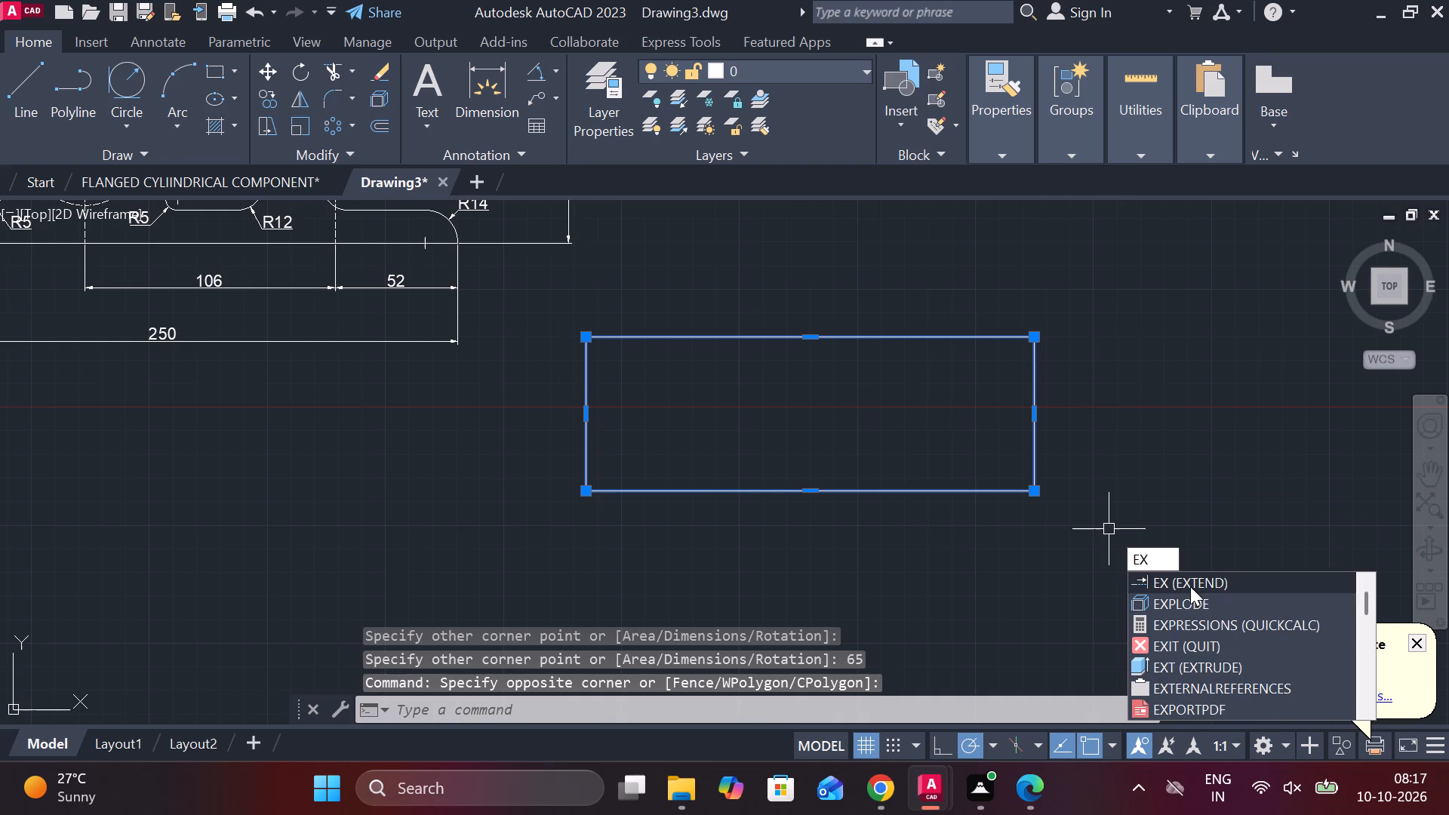
left_click(1187, 598)
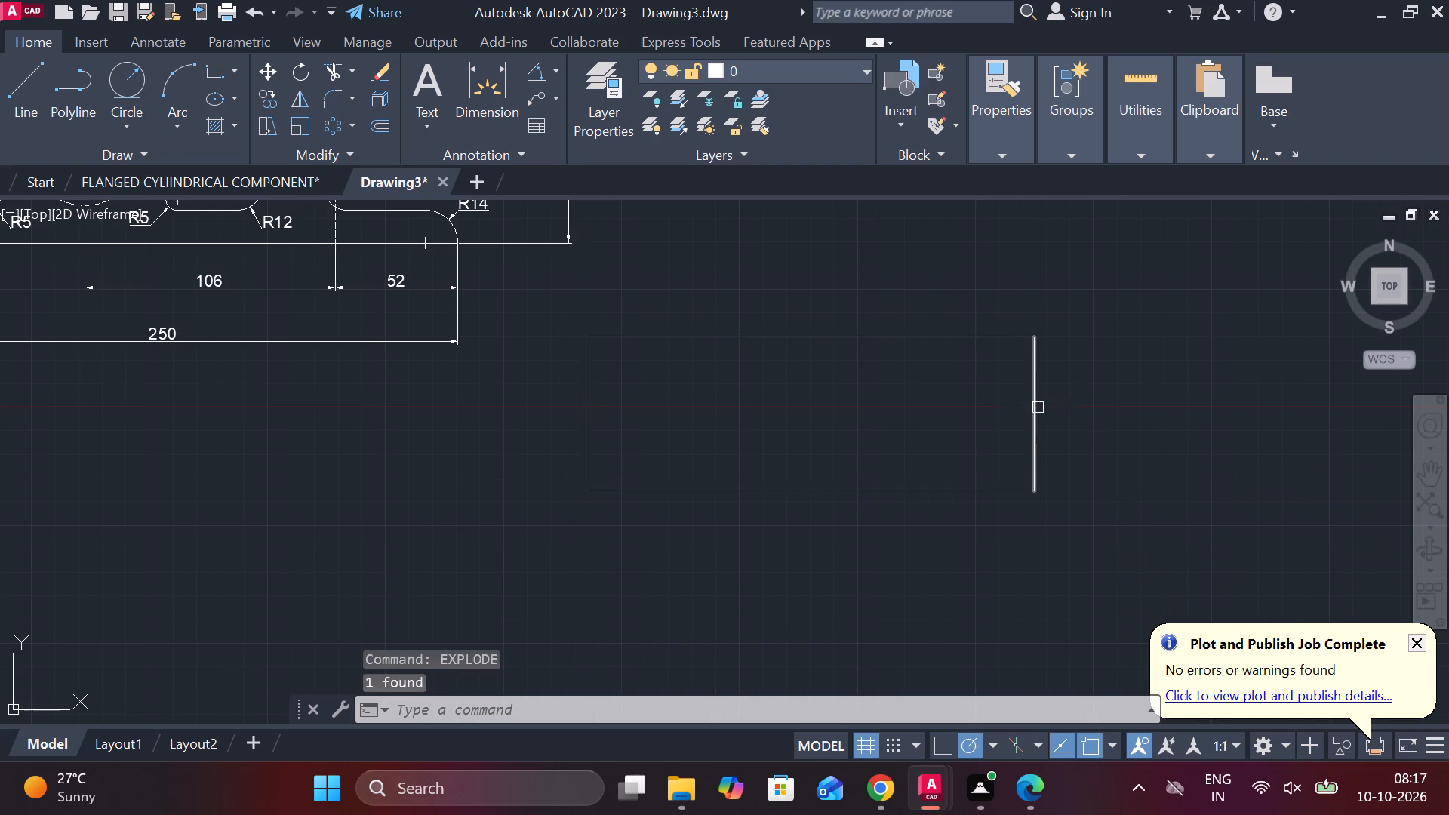
Offset the rectangle's right edge inward three times in succession, spacing the vertical lines 25 apart.
left_click(1038, 407)
key("o")
key("Return")
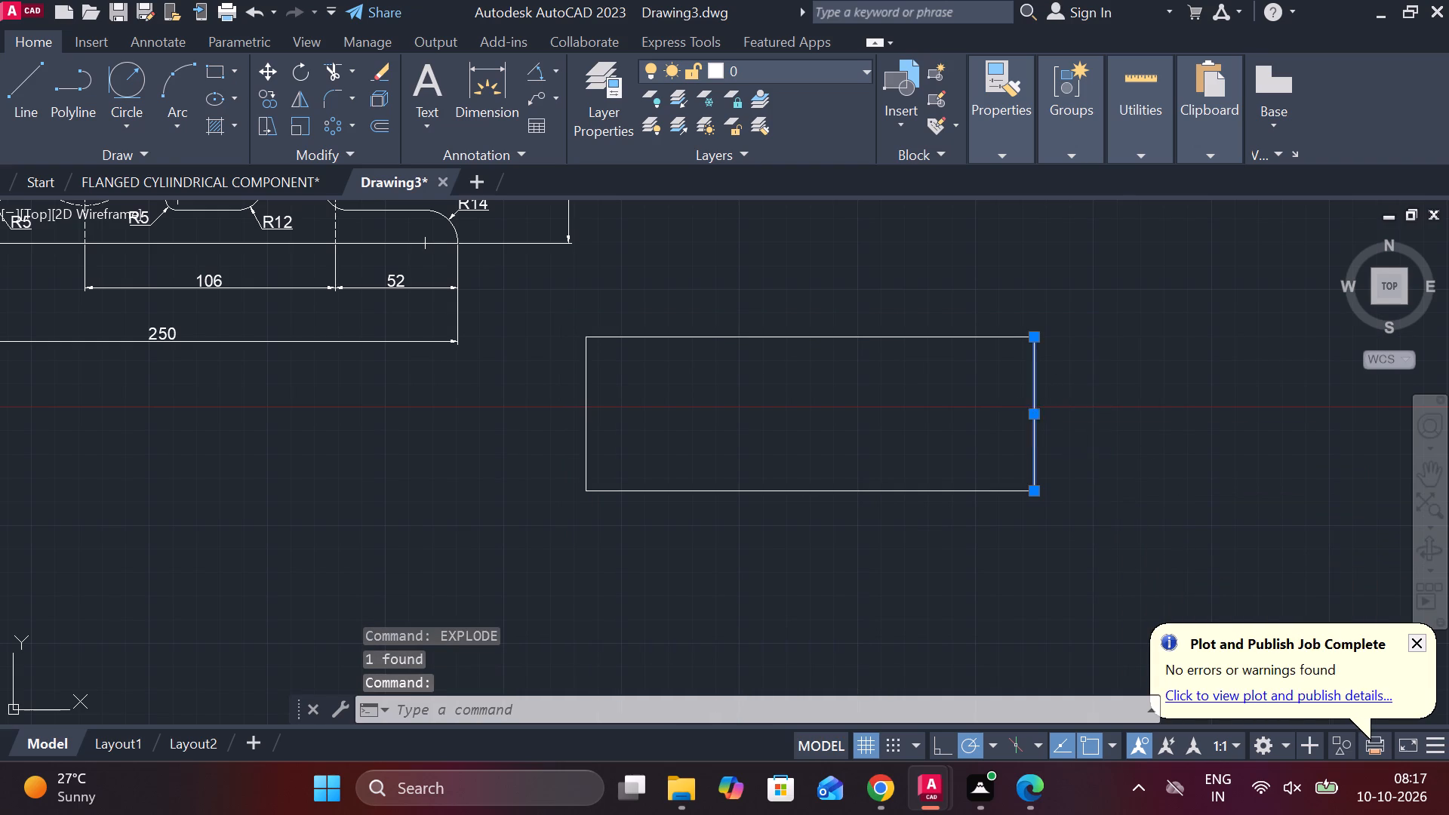
key("Return")
type("25")
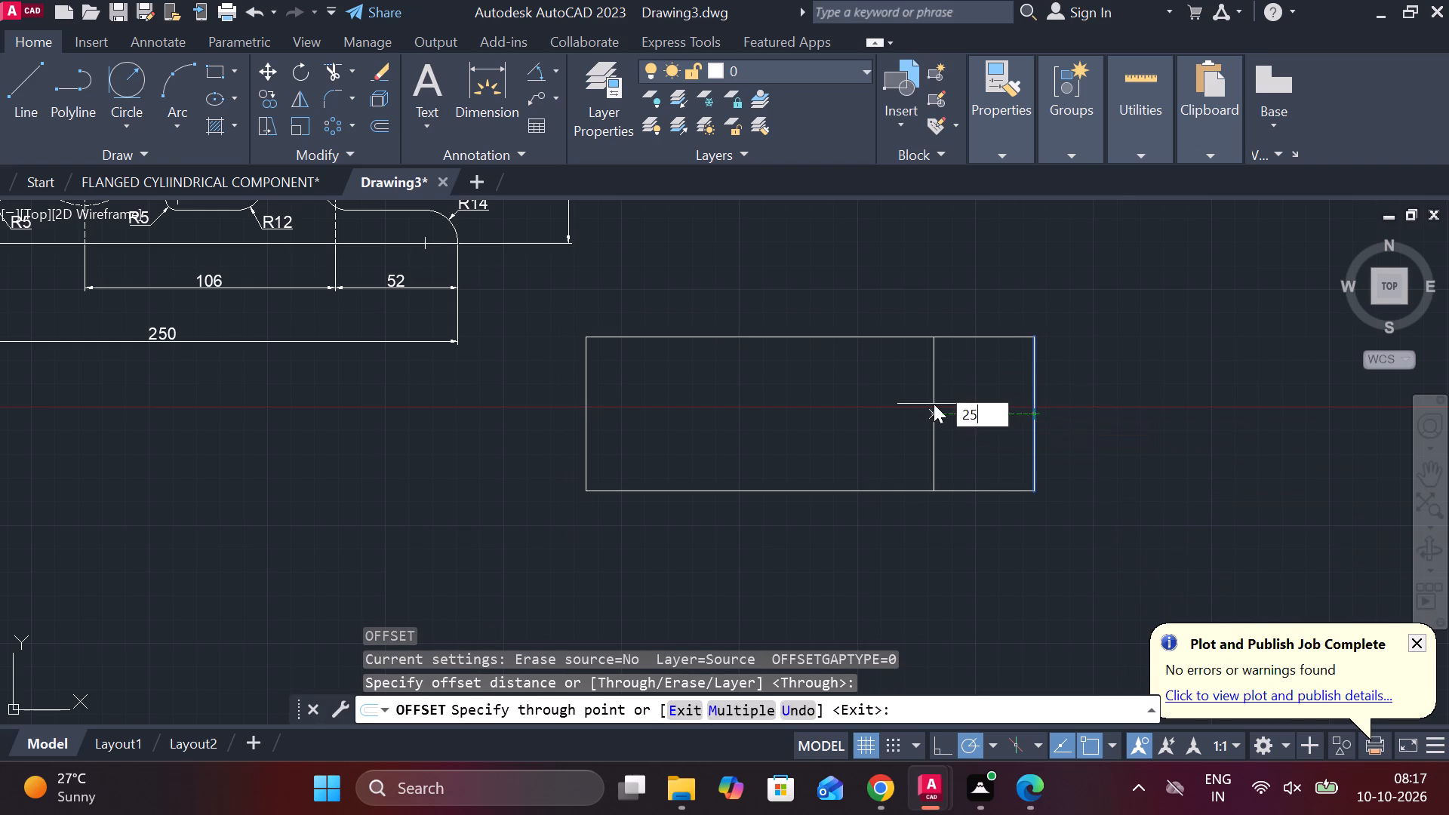
key("space")
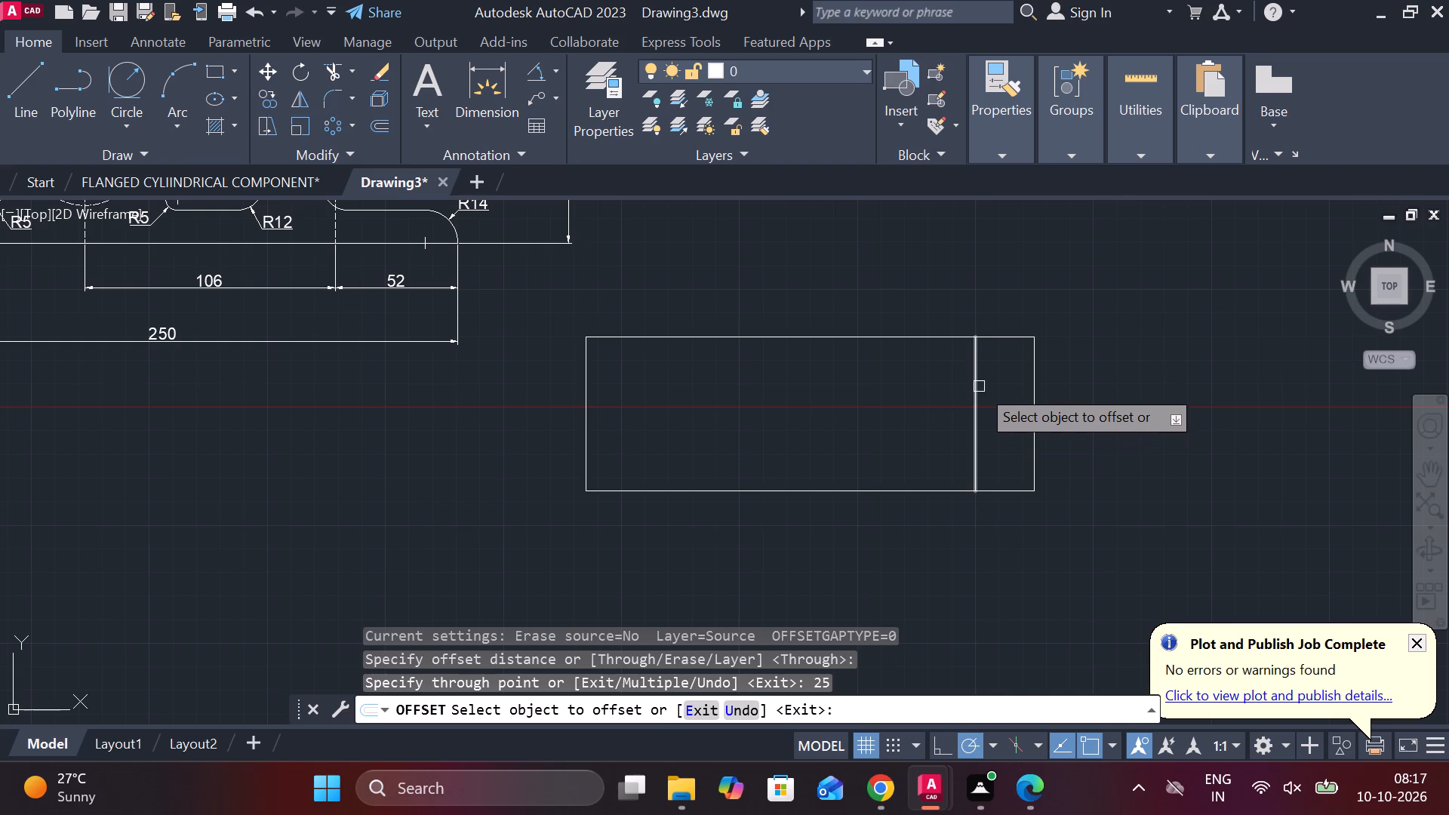
left_click(979, 386)
type("25")
key("space")
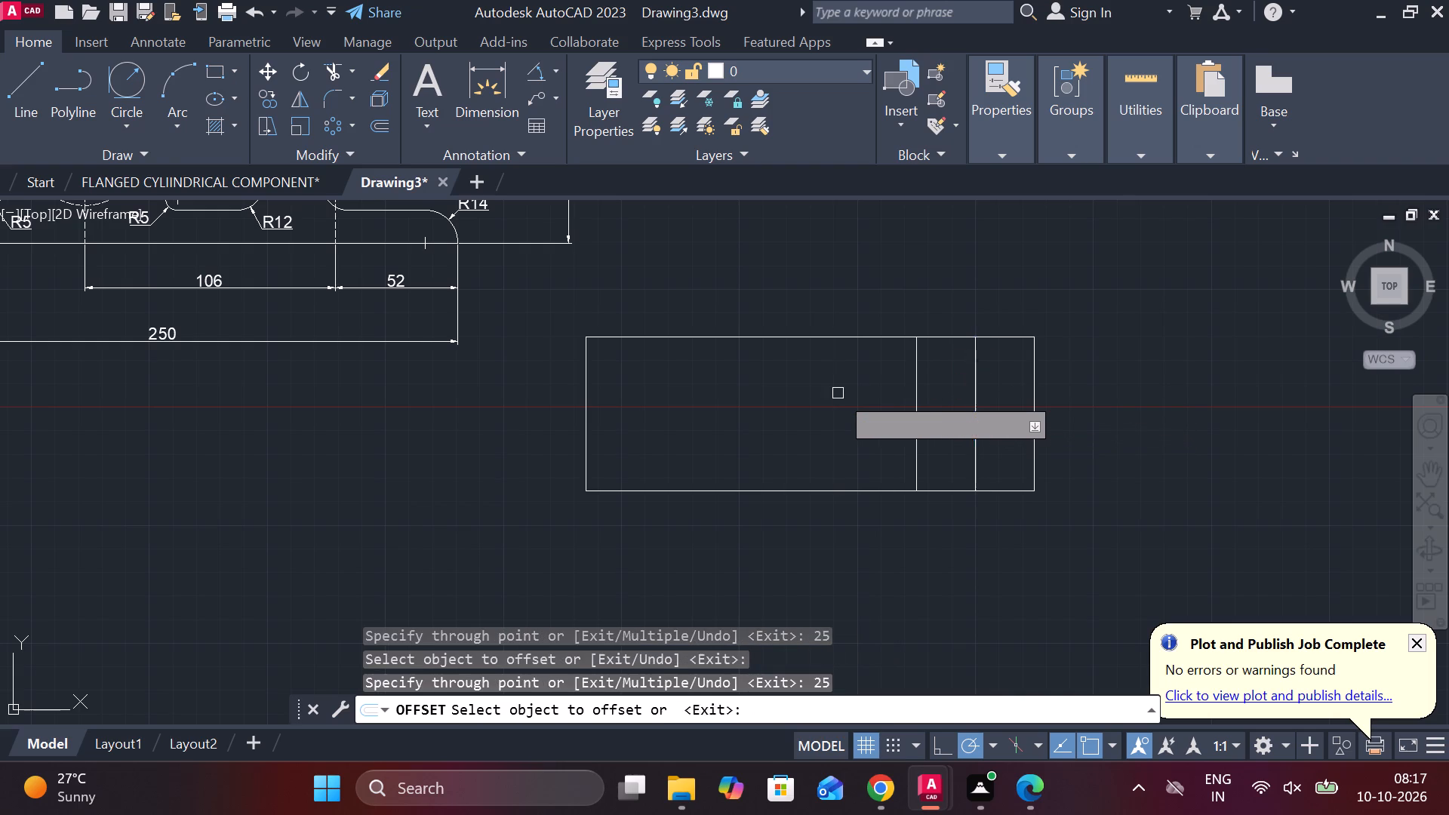
left_click(919, 433)
type("25")
key("space")
Offset the rectangle's bottom edge 20 upward and its left edge 25 inward.
left_click(766, 497)
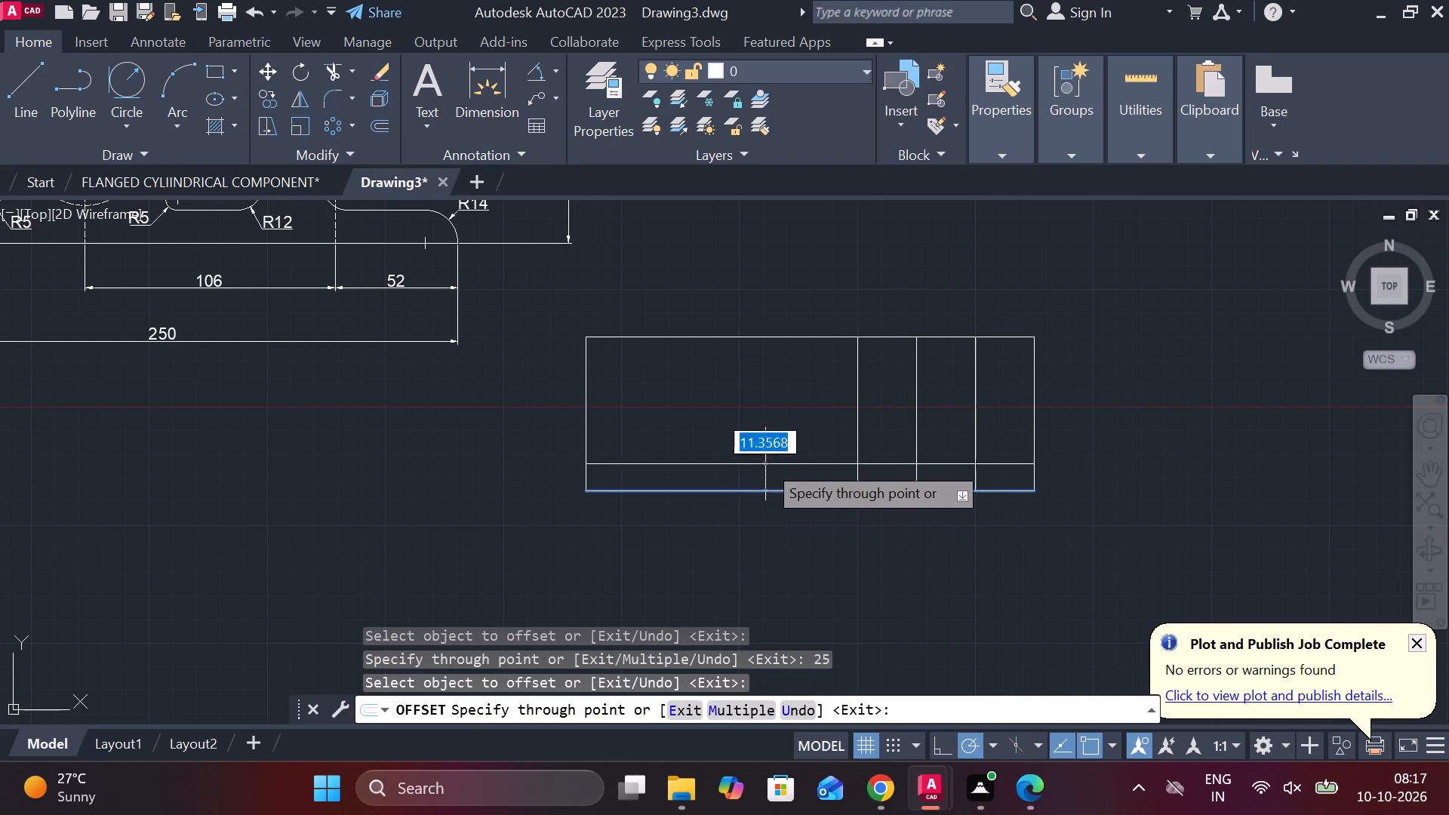
type("20")
key("space")
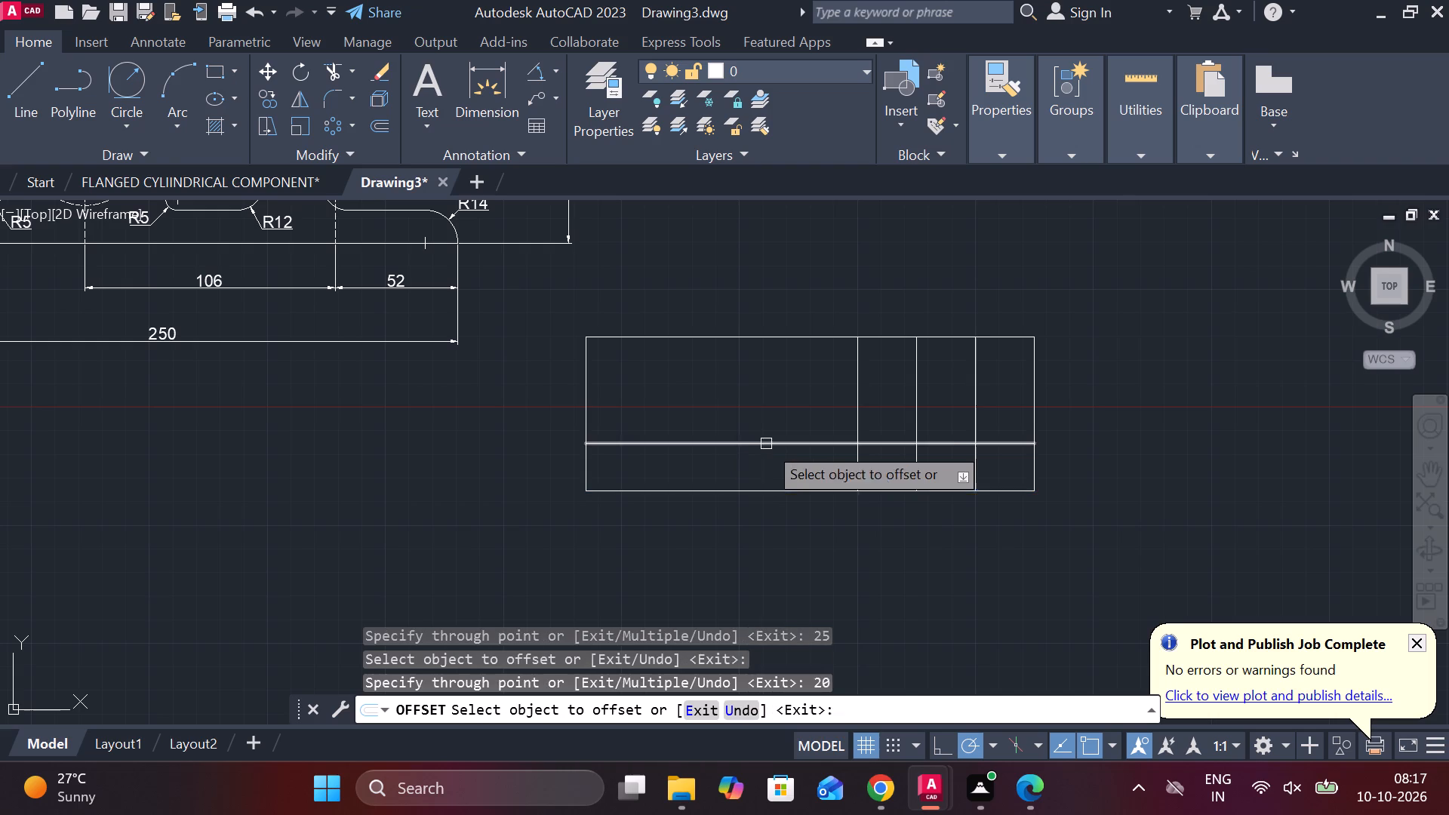
left_click(589, 401)
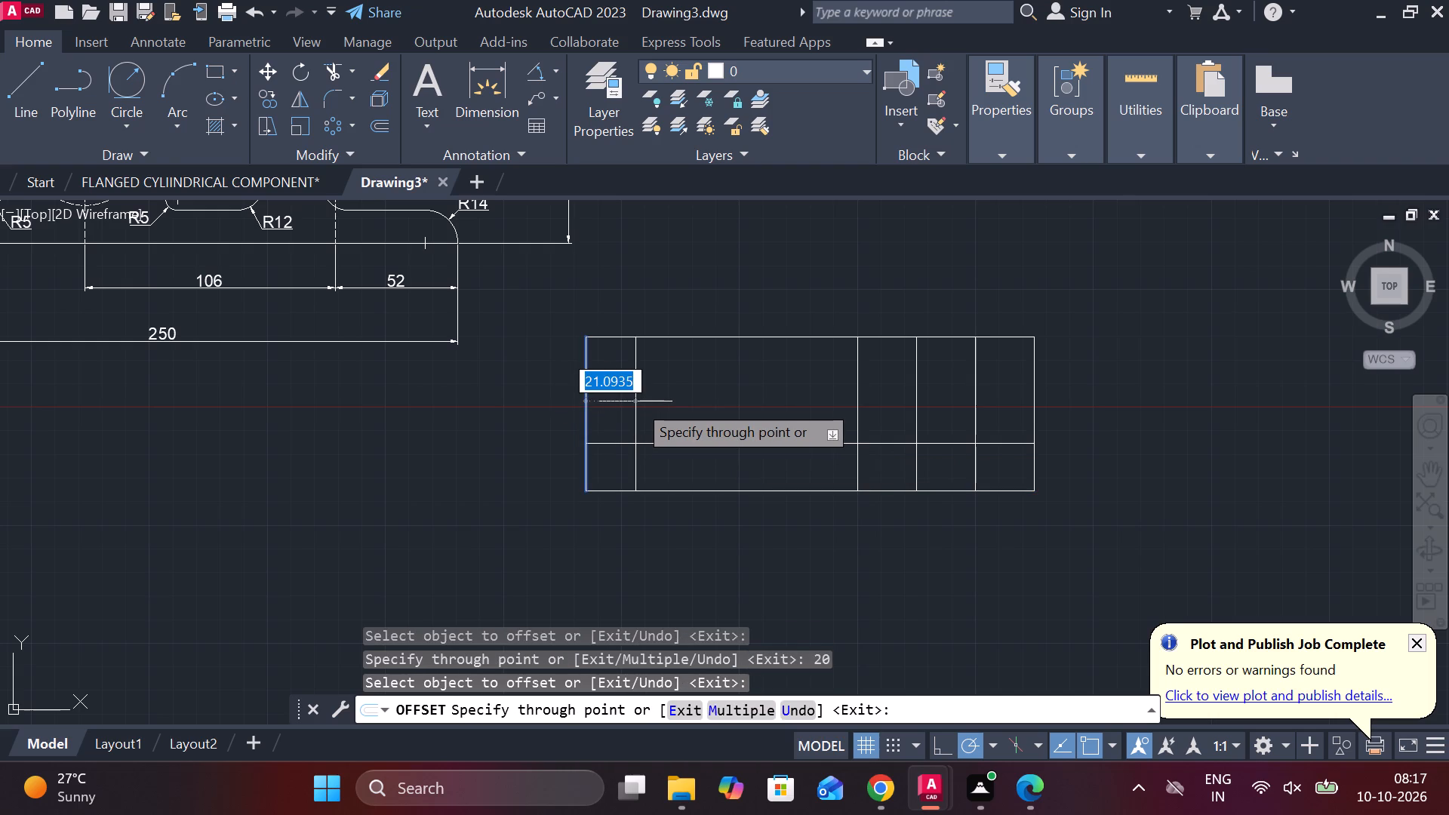
type("25")
key("space")
key("Escape")
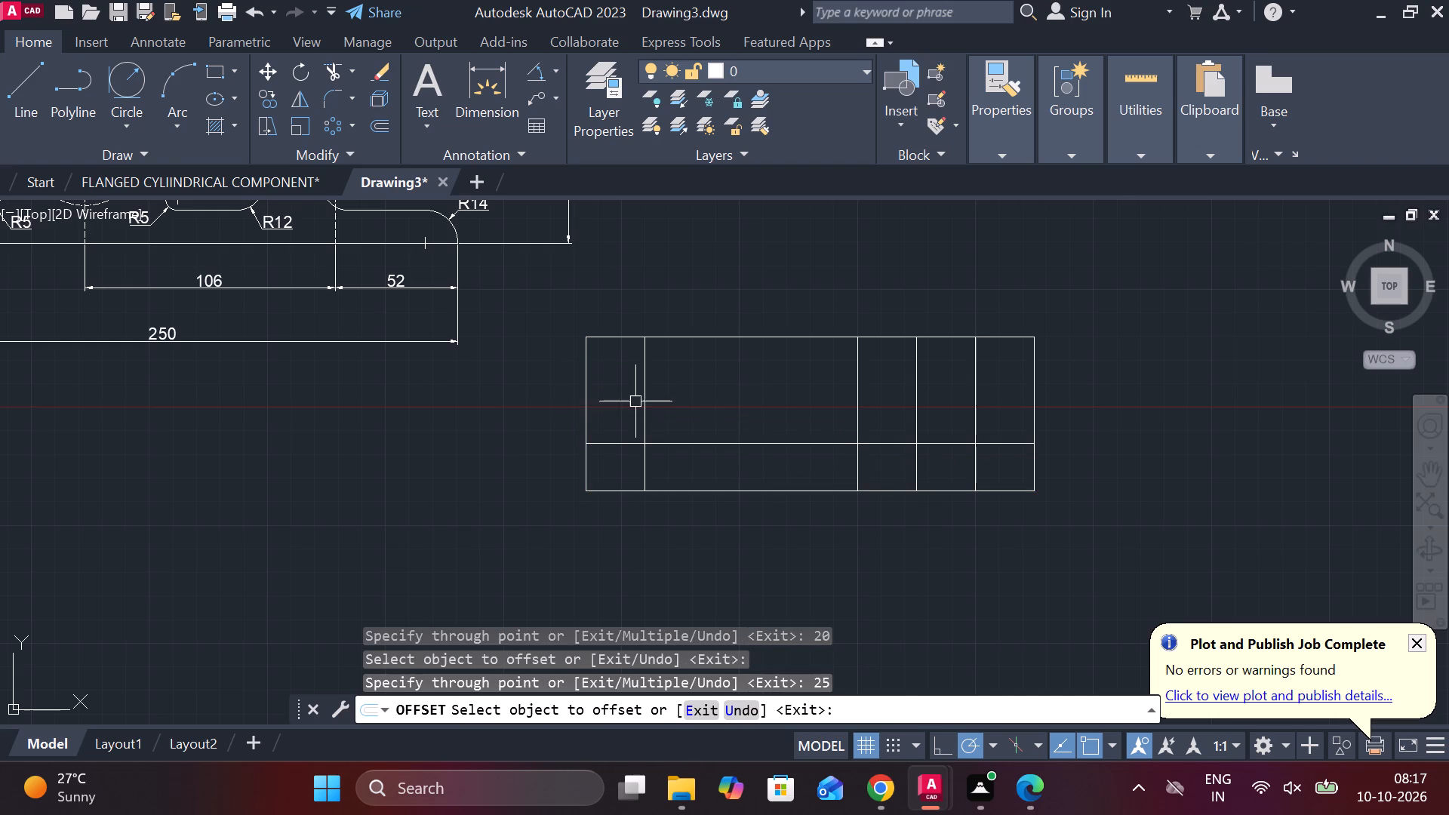
Trim the inner horizontal line between the left cell and the right-hand columns, and the left inner vertical line above it.
type("tr")
key("space")
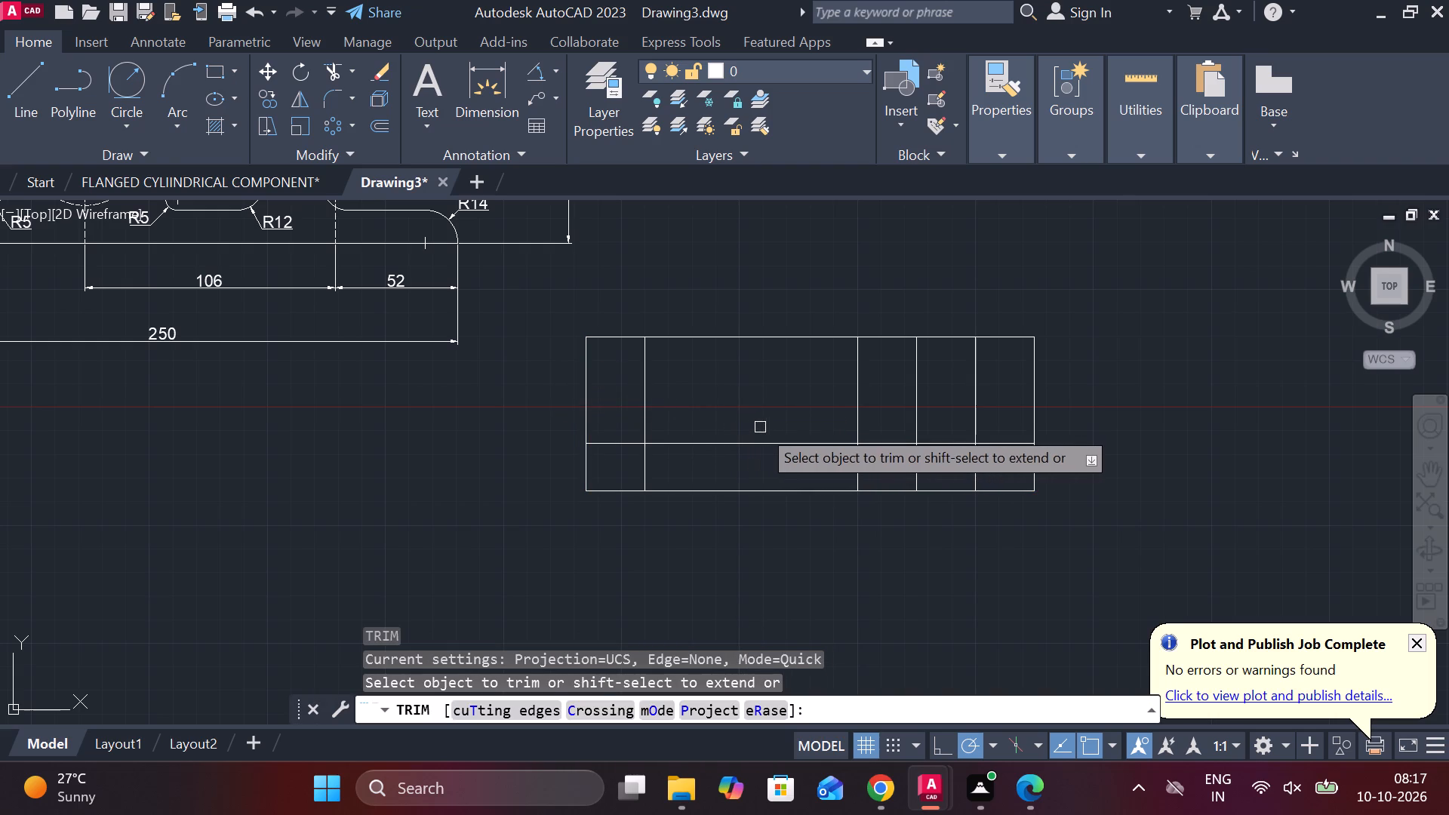
left_click_drag(771, 422, 742, 463)
left_click_drag(676, 404, 638, 386)
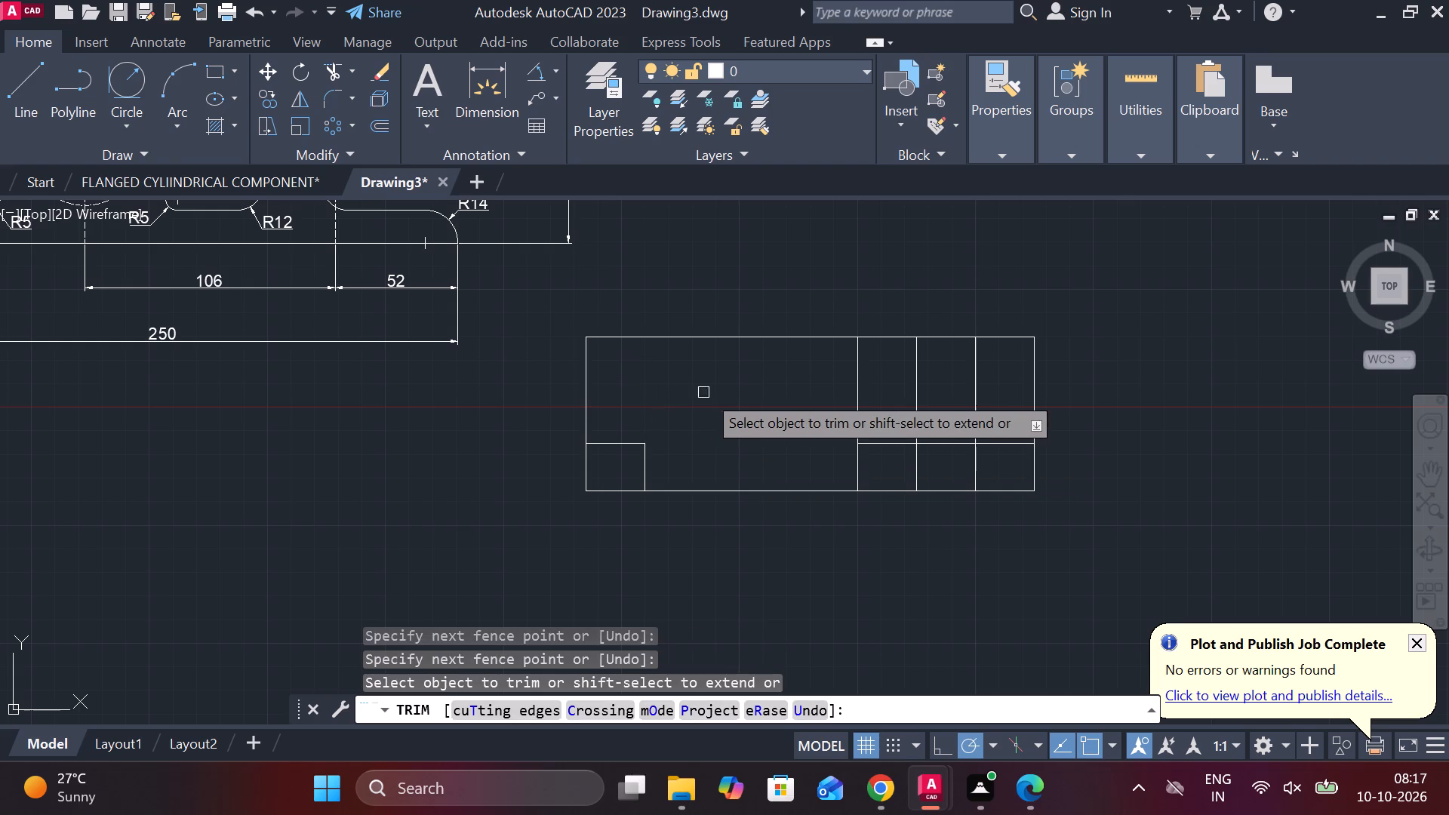
key("Escape")
Copy the horizontal line across the right-hand columns upward at distances of 7, 14, 21, 28 and 35.
middle_click_drag(1035, 422, 952, 441)
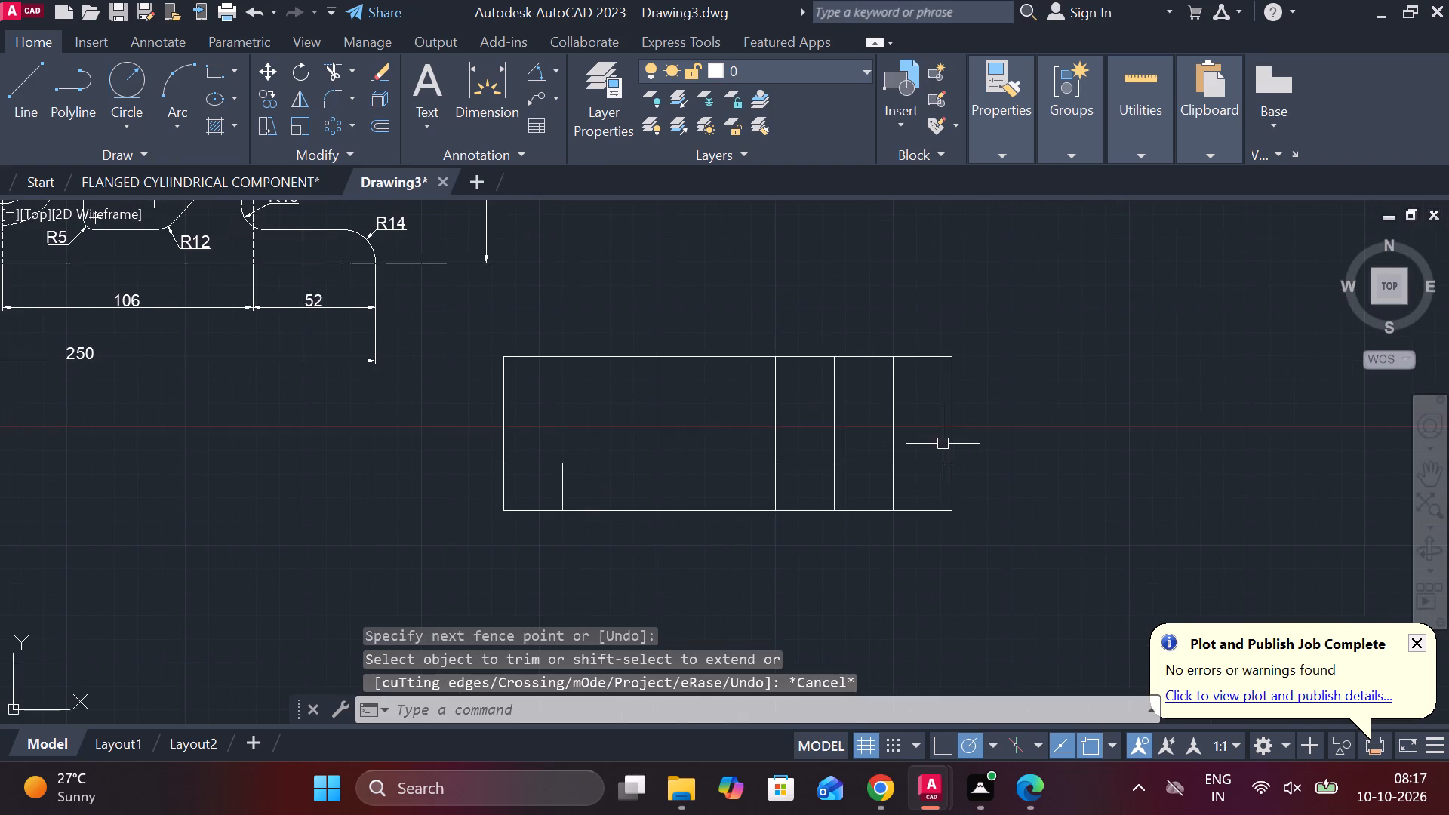
scroll(943, 444, "up", 1)
left_click(913, 477)
type("co")
key("Return")
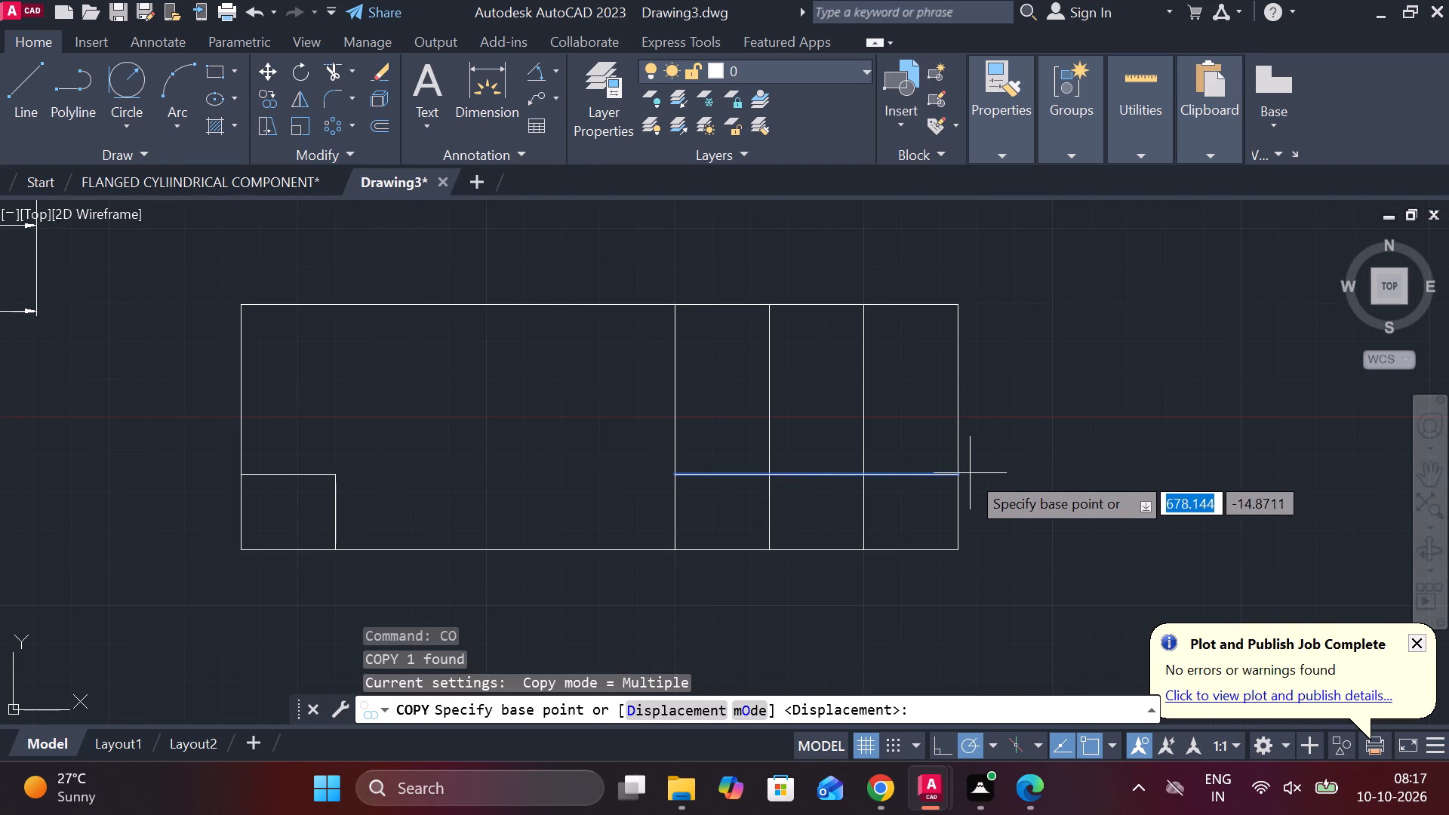
left_click(952, 469)
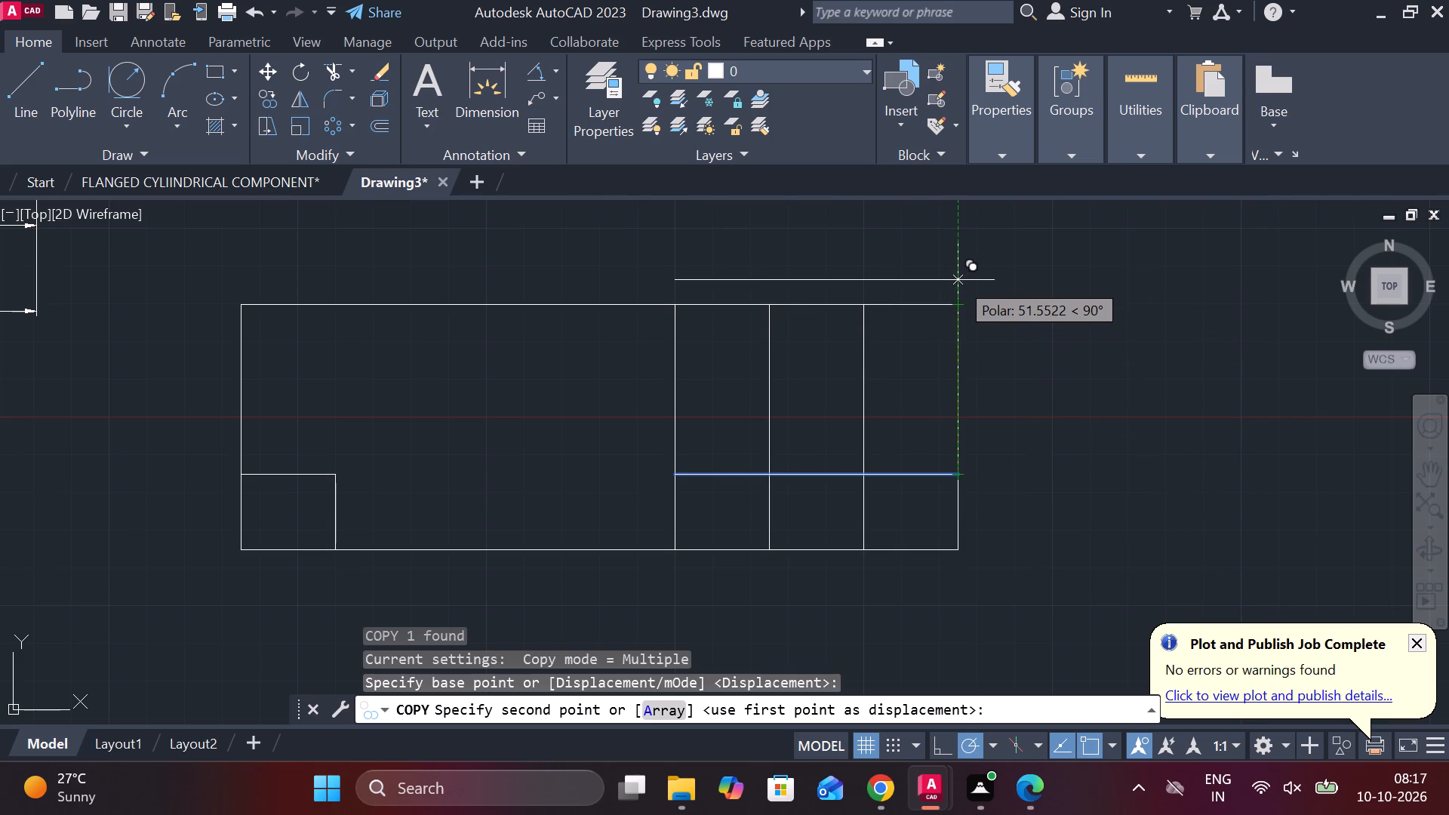
key("7")
key("Return")
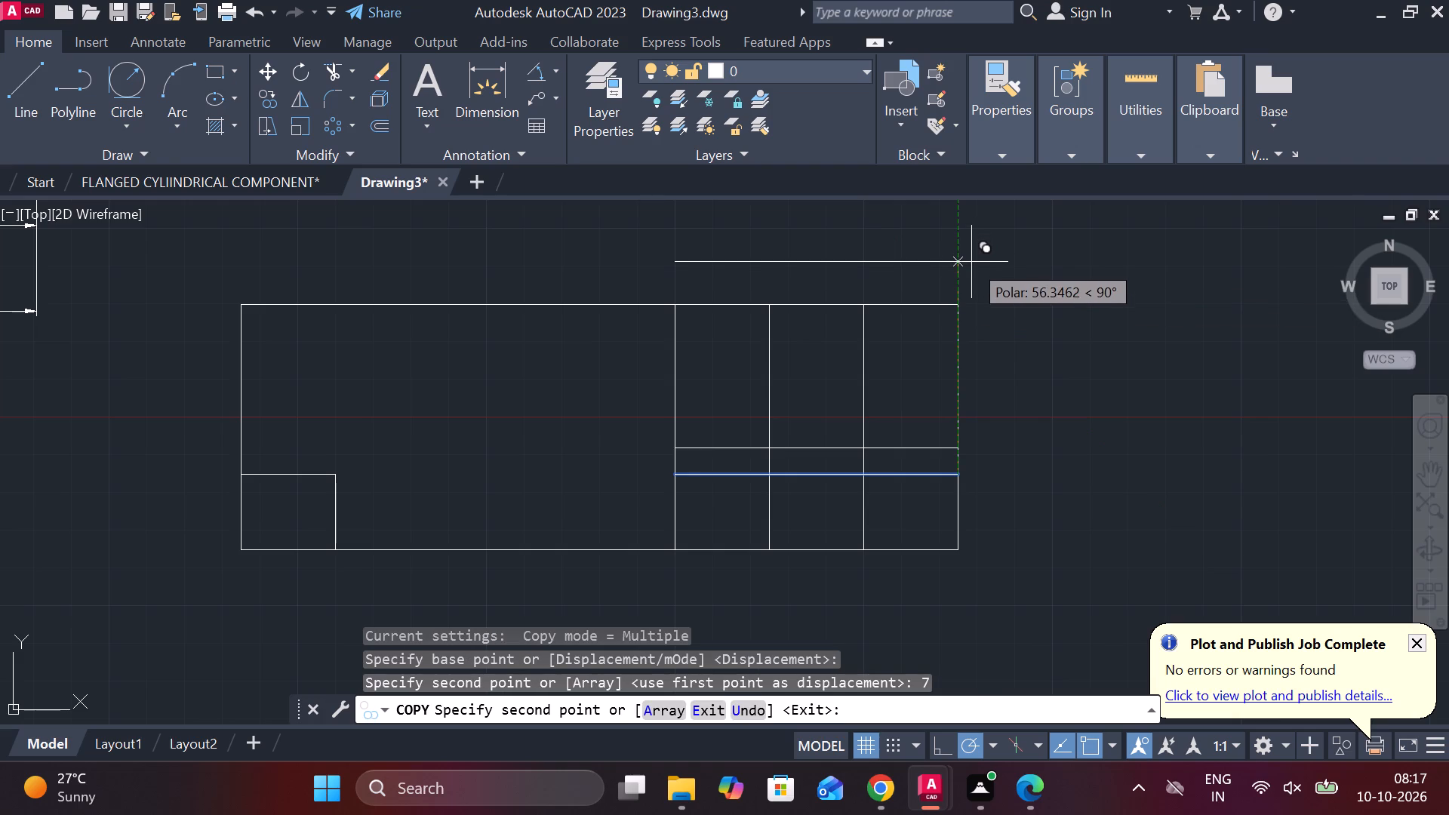
type("14")
key("Return")
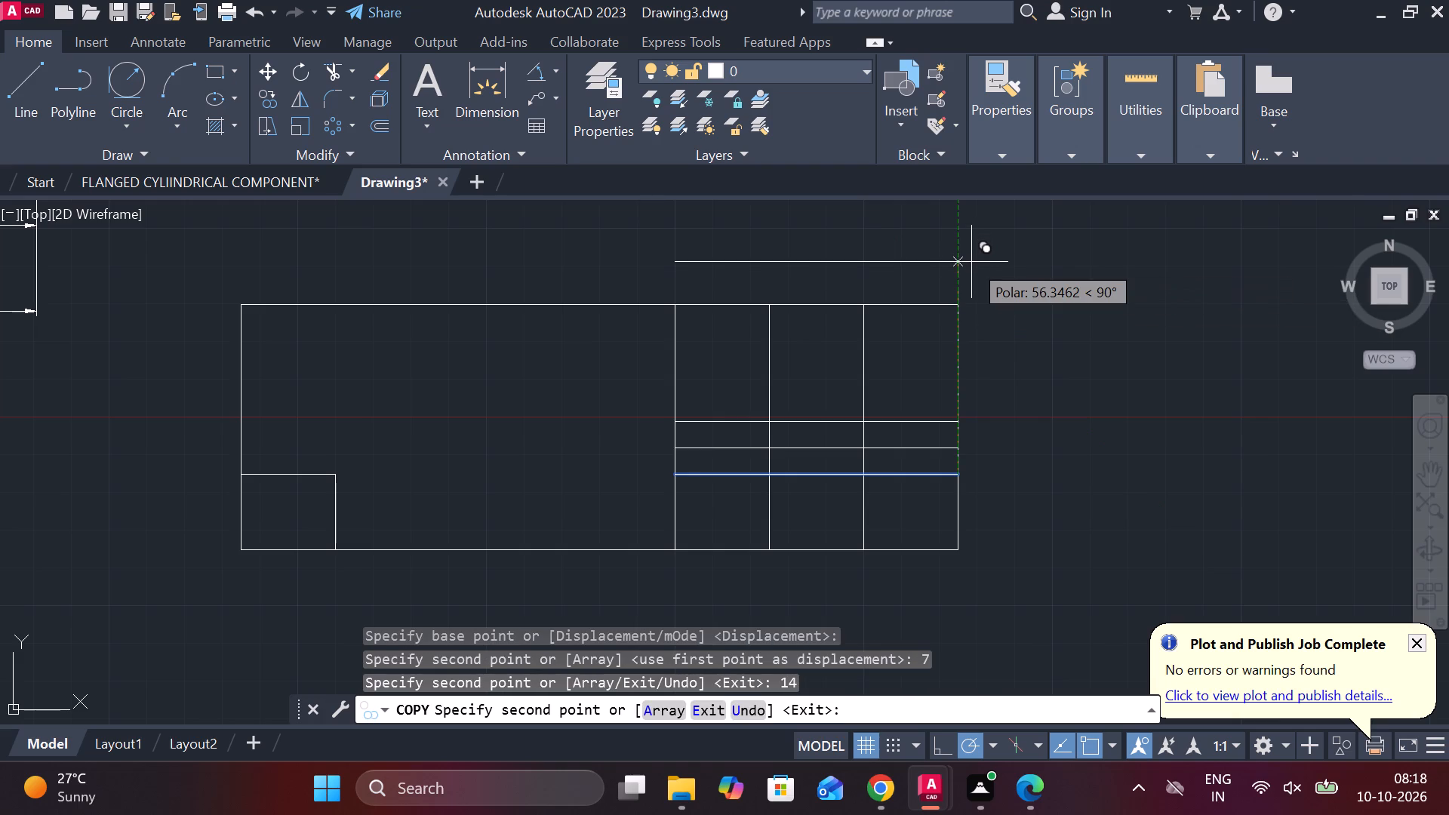
type("21")
key("Return")
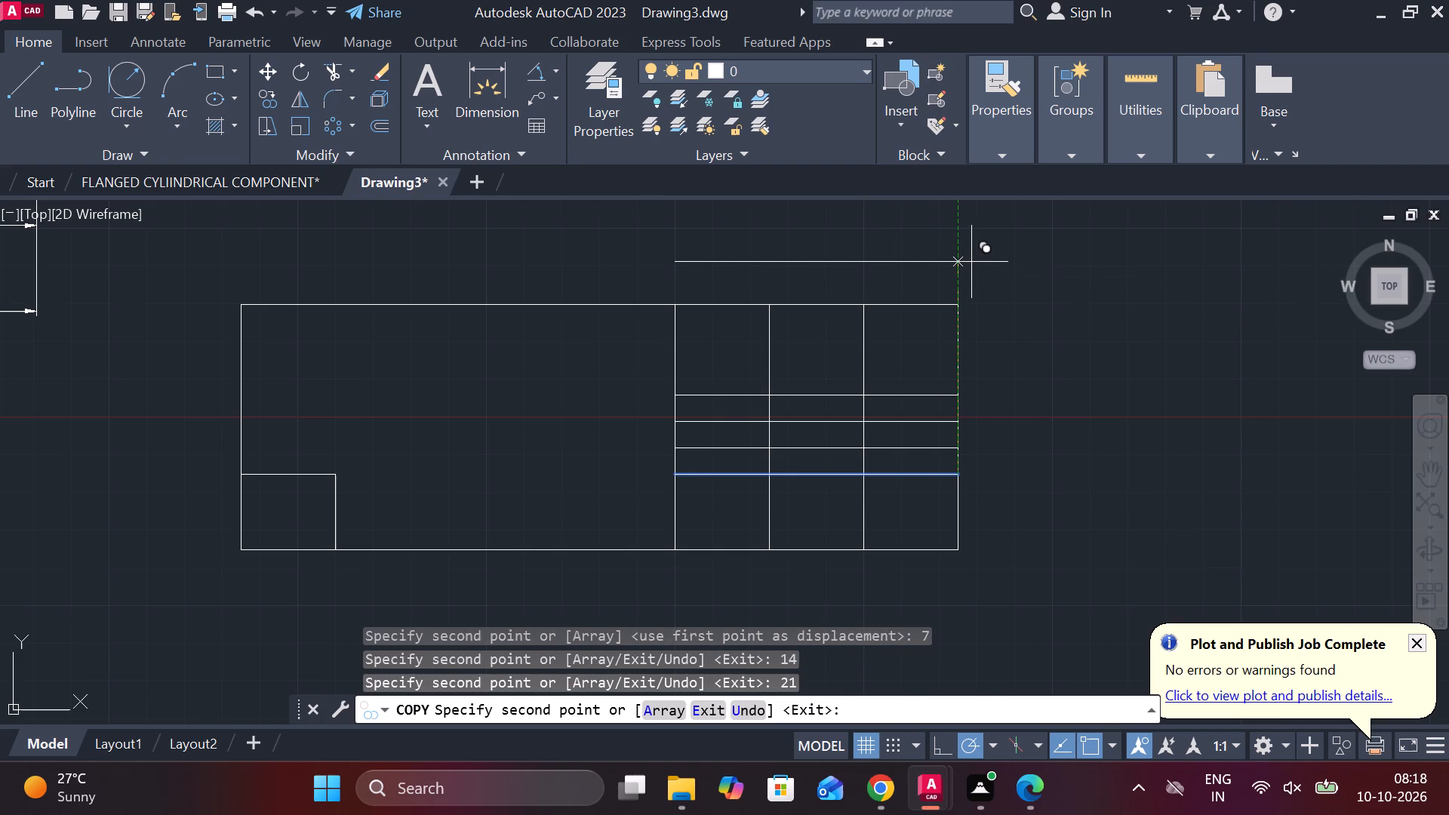
key("2")
key("8")
key("Return")
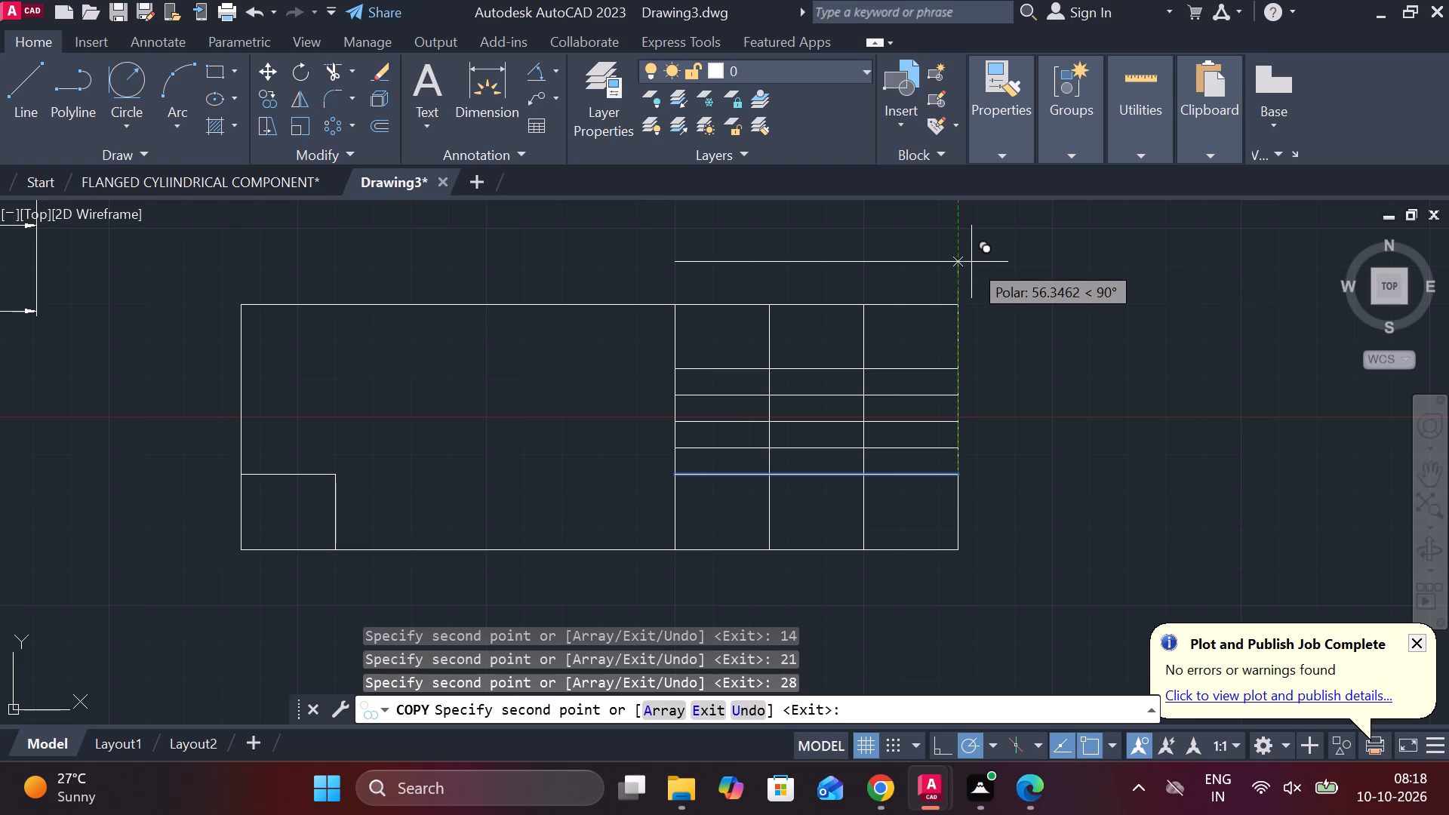
type("35")
key("Return")
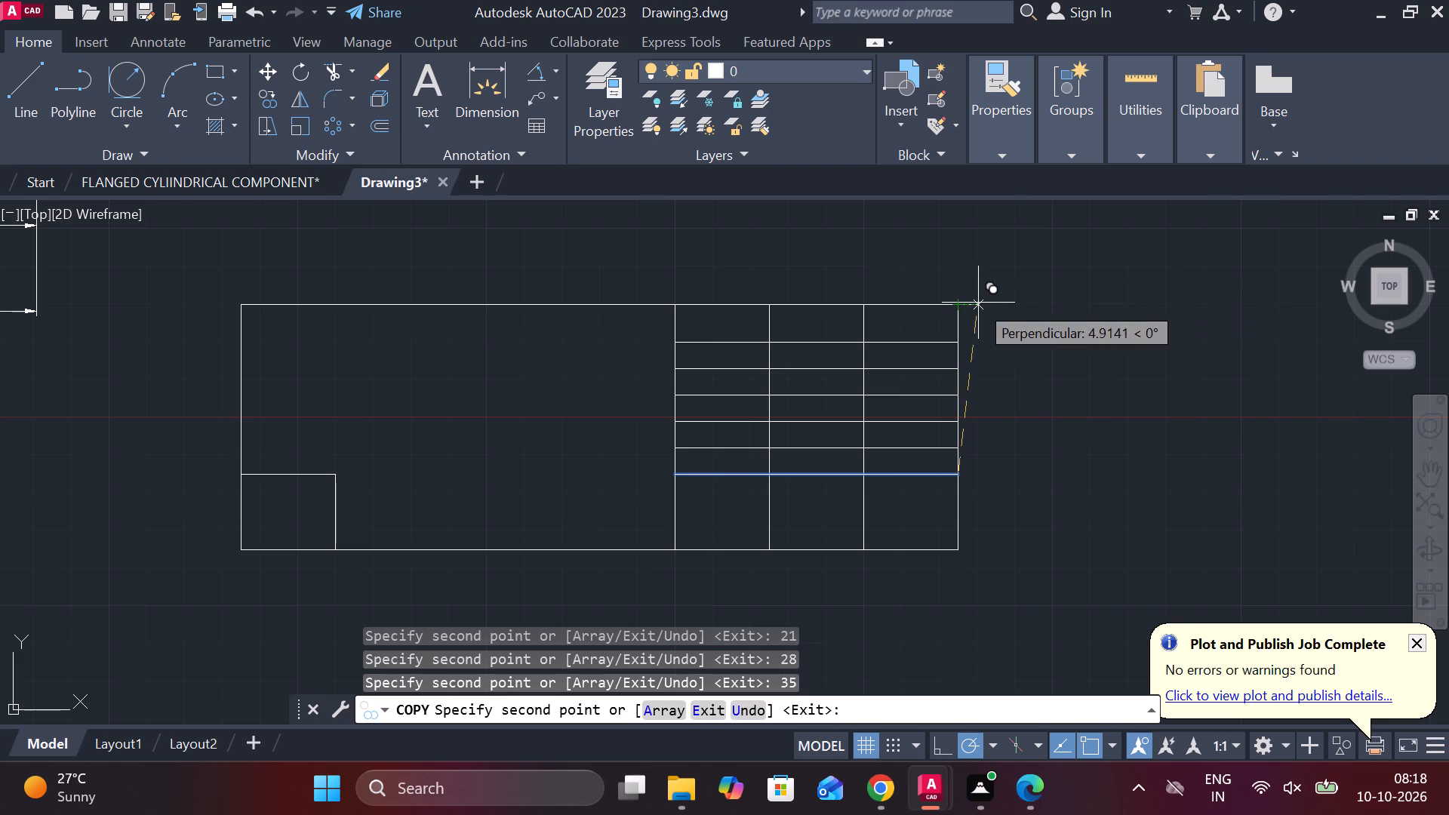
key("Escape")
Extend the lowest inner horizontal line of the right-hand columns leftward to join the lower-left cell.
type("ex")
key("space")
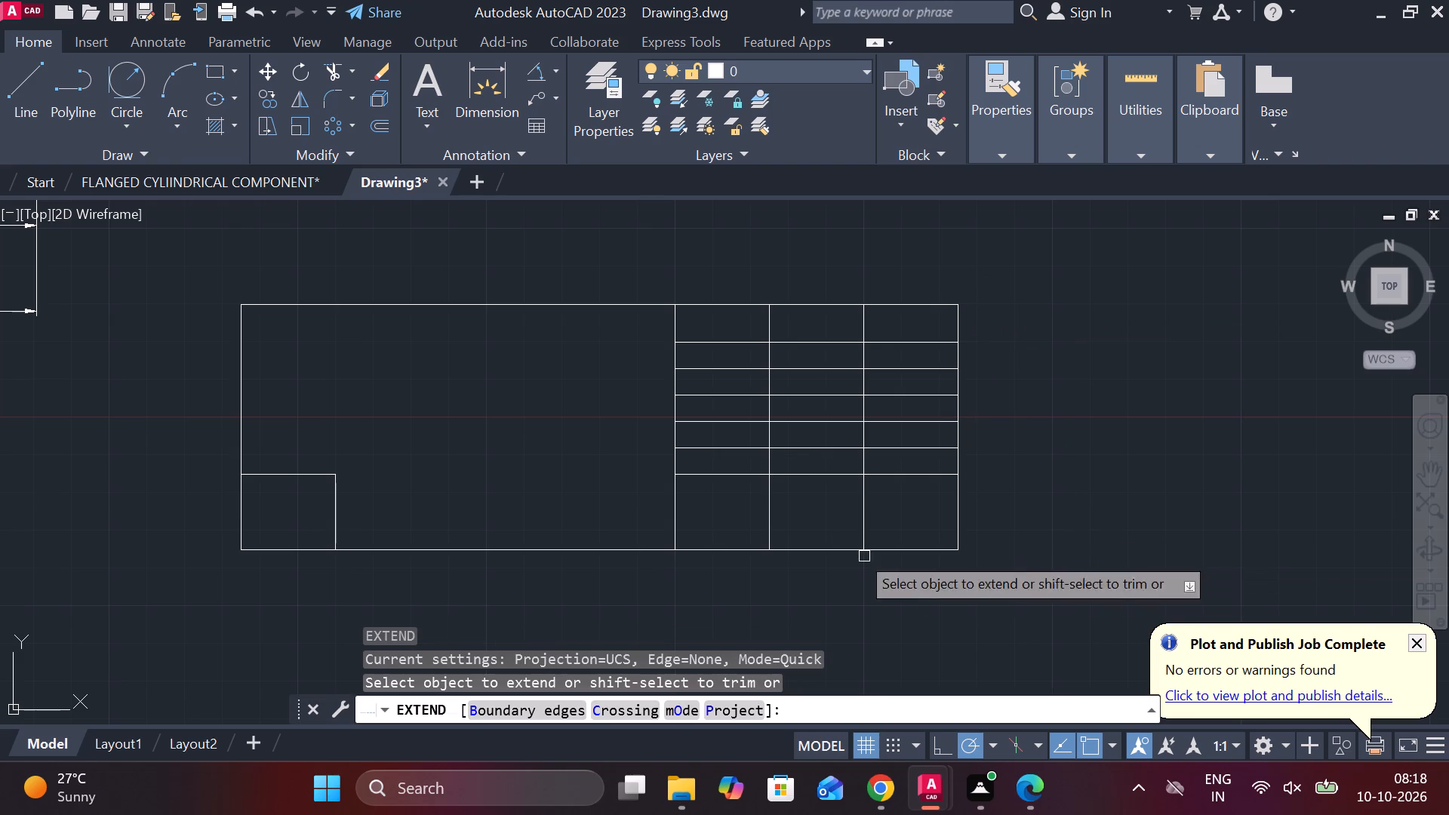
left_click(748, 473)
key("Escape")
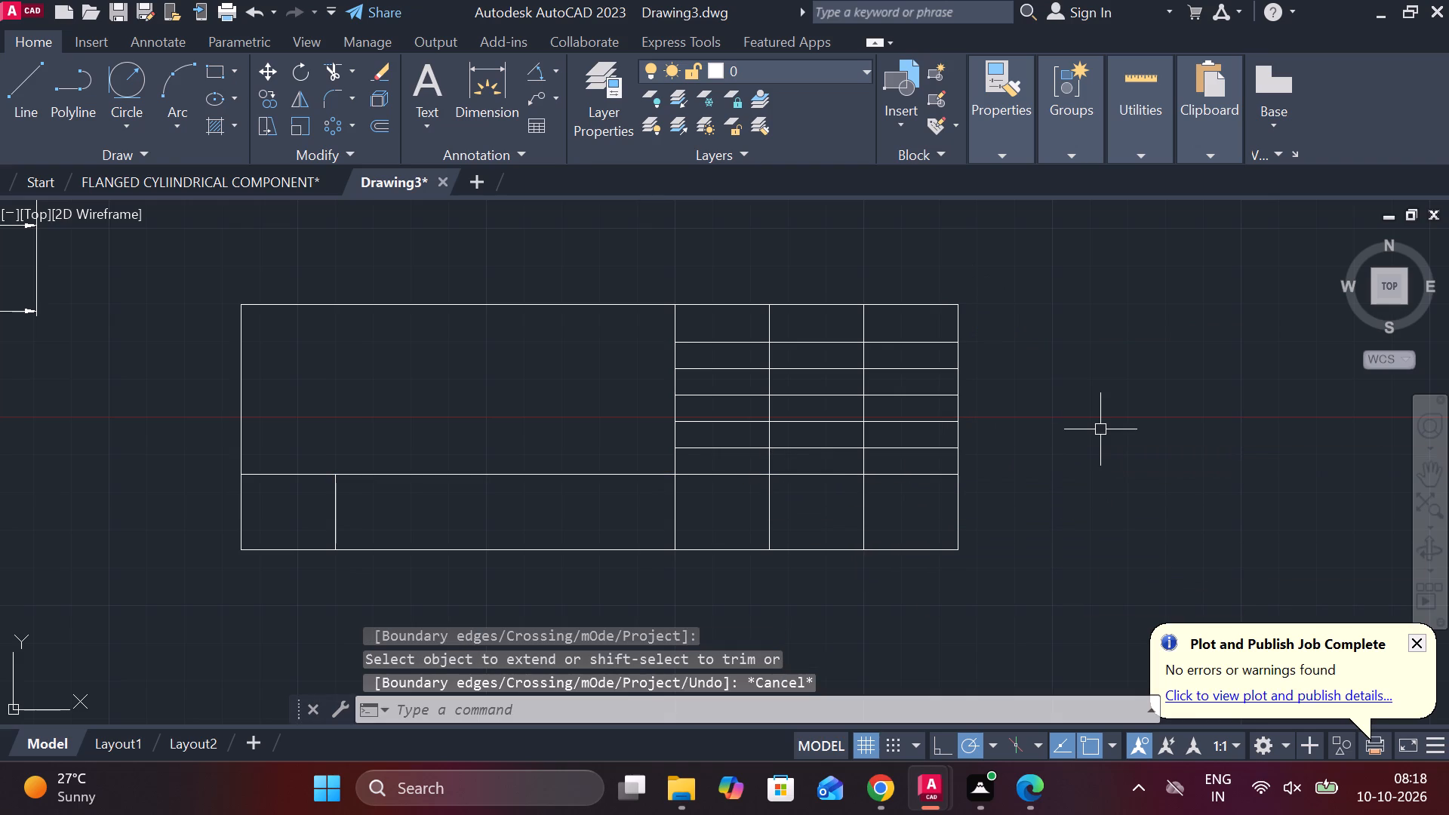
Trim the two inner column lines on the right side below the lowest inner horizontal line.
type("tr")
key("space")
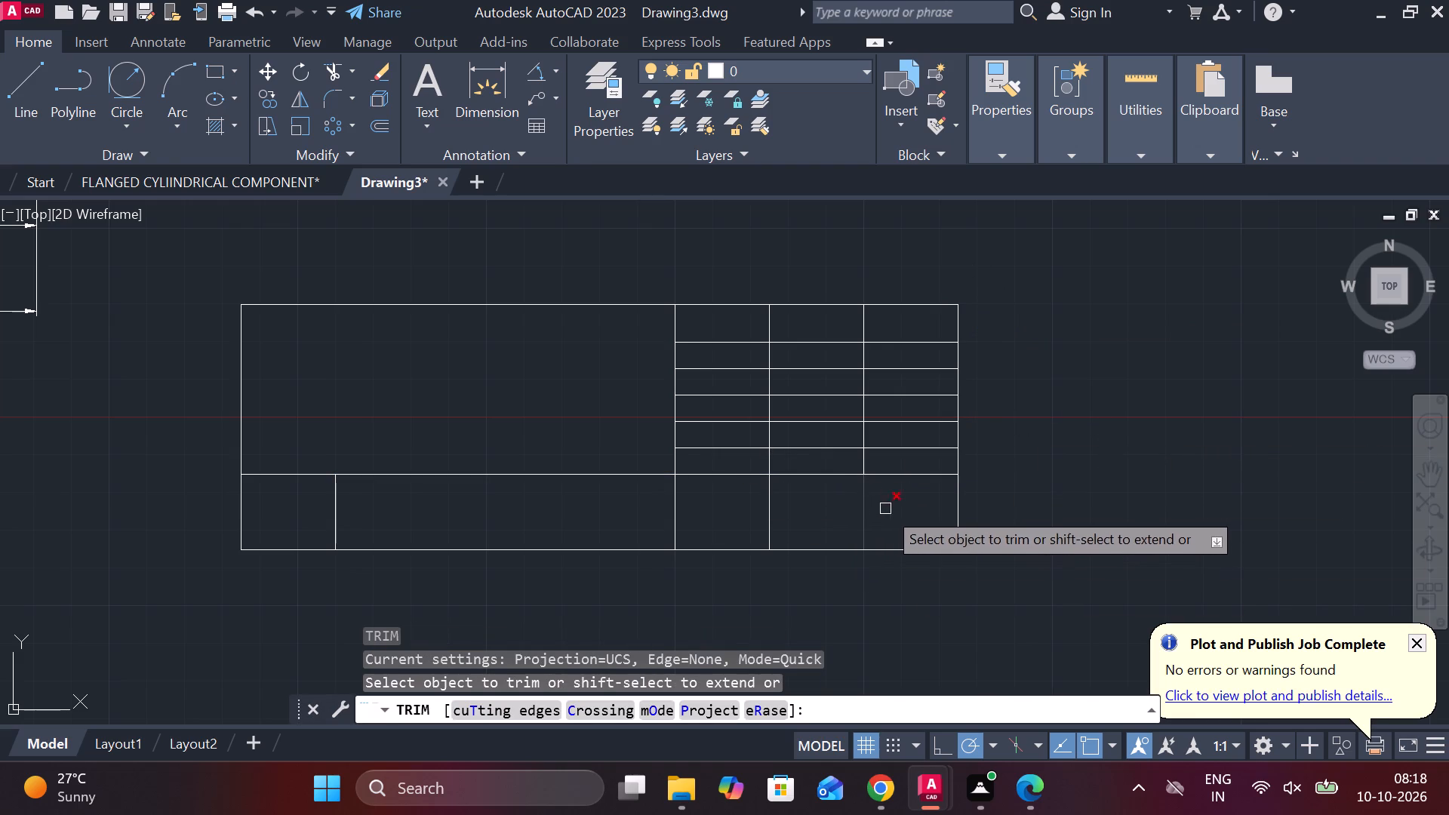
left_click_drag(886, 510, 752, 512)
key("Escape")
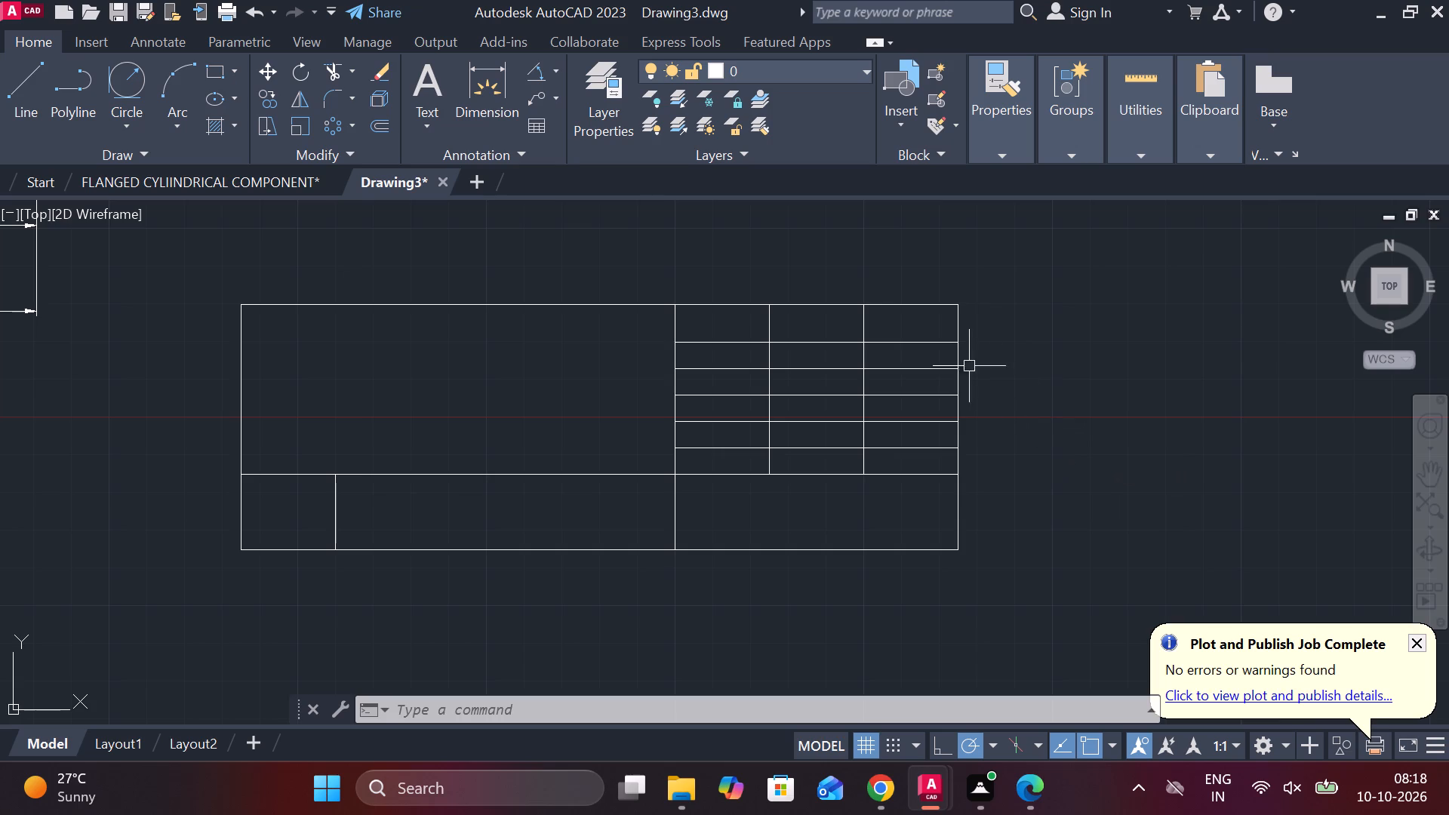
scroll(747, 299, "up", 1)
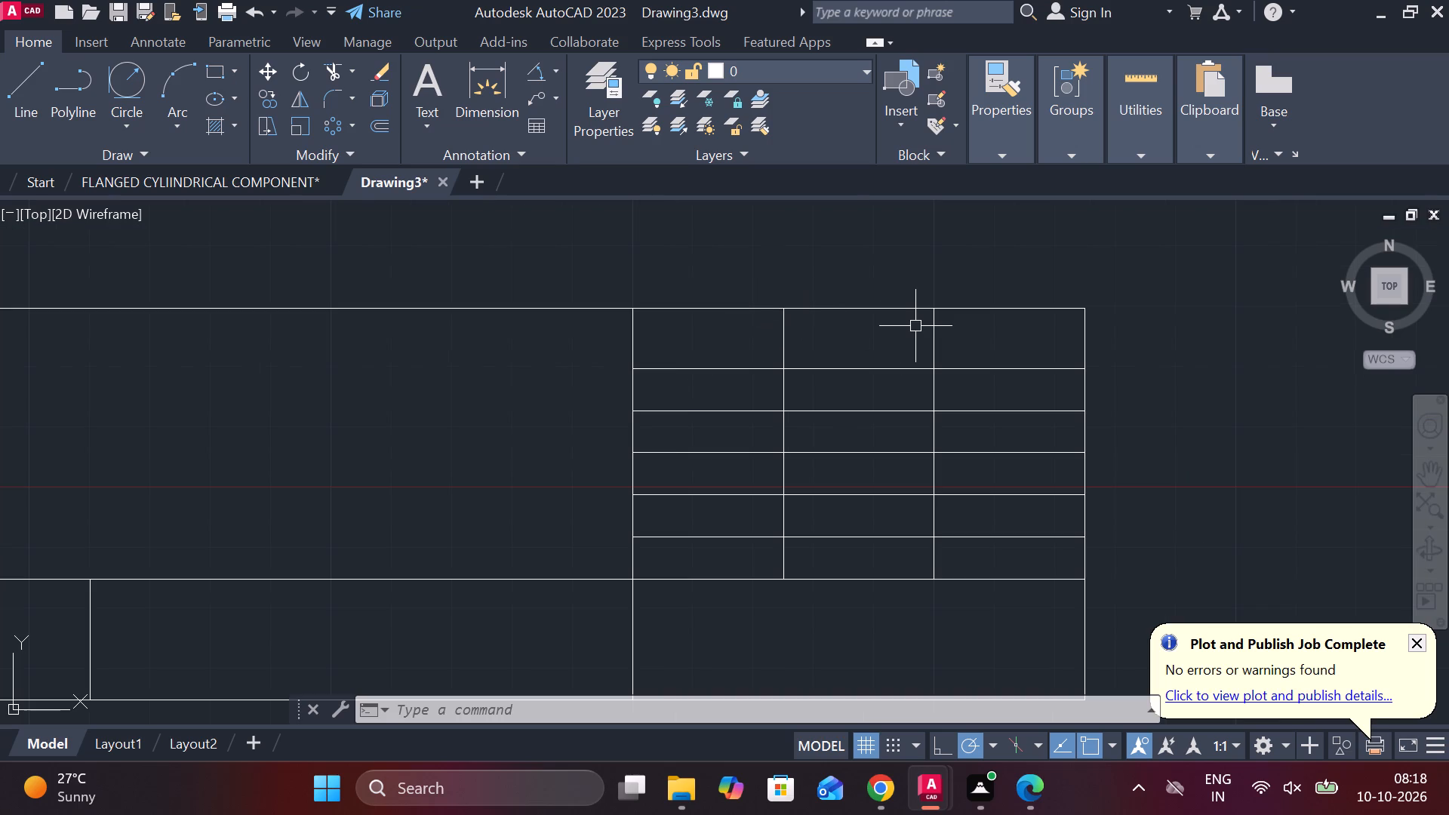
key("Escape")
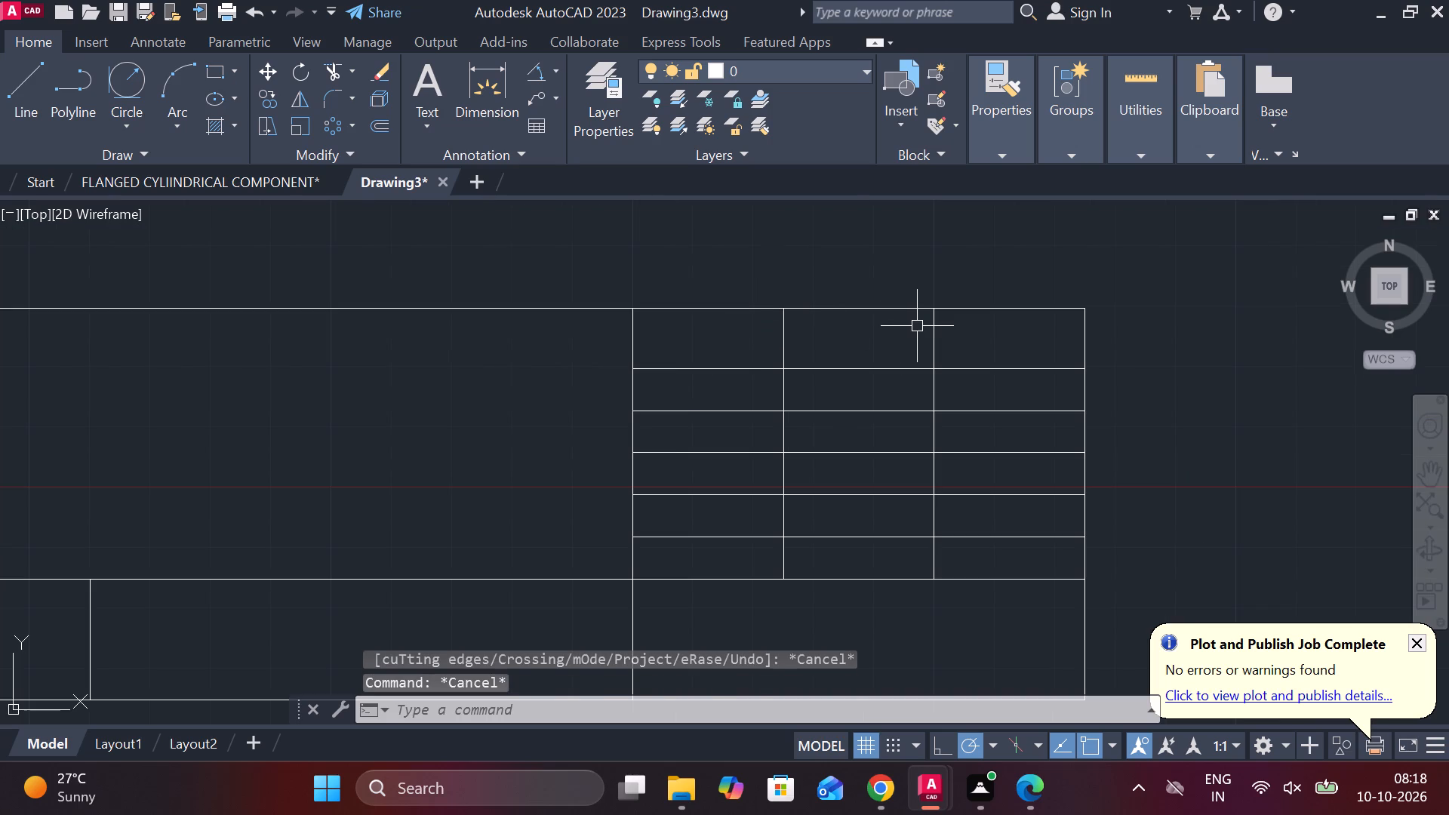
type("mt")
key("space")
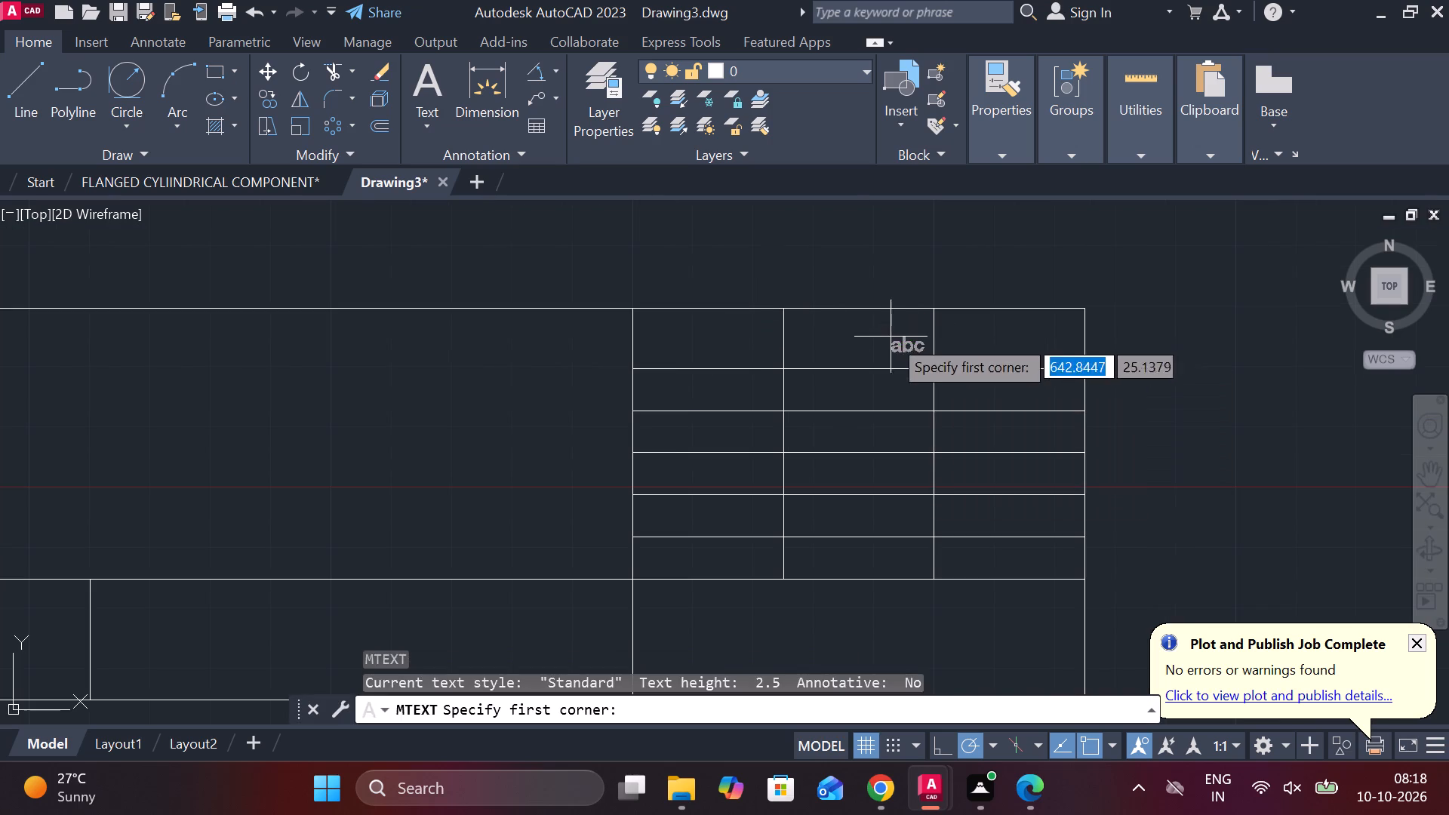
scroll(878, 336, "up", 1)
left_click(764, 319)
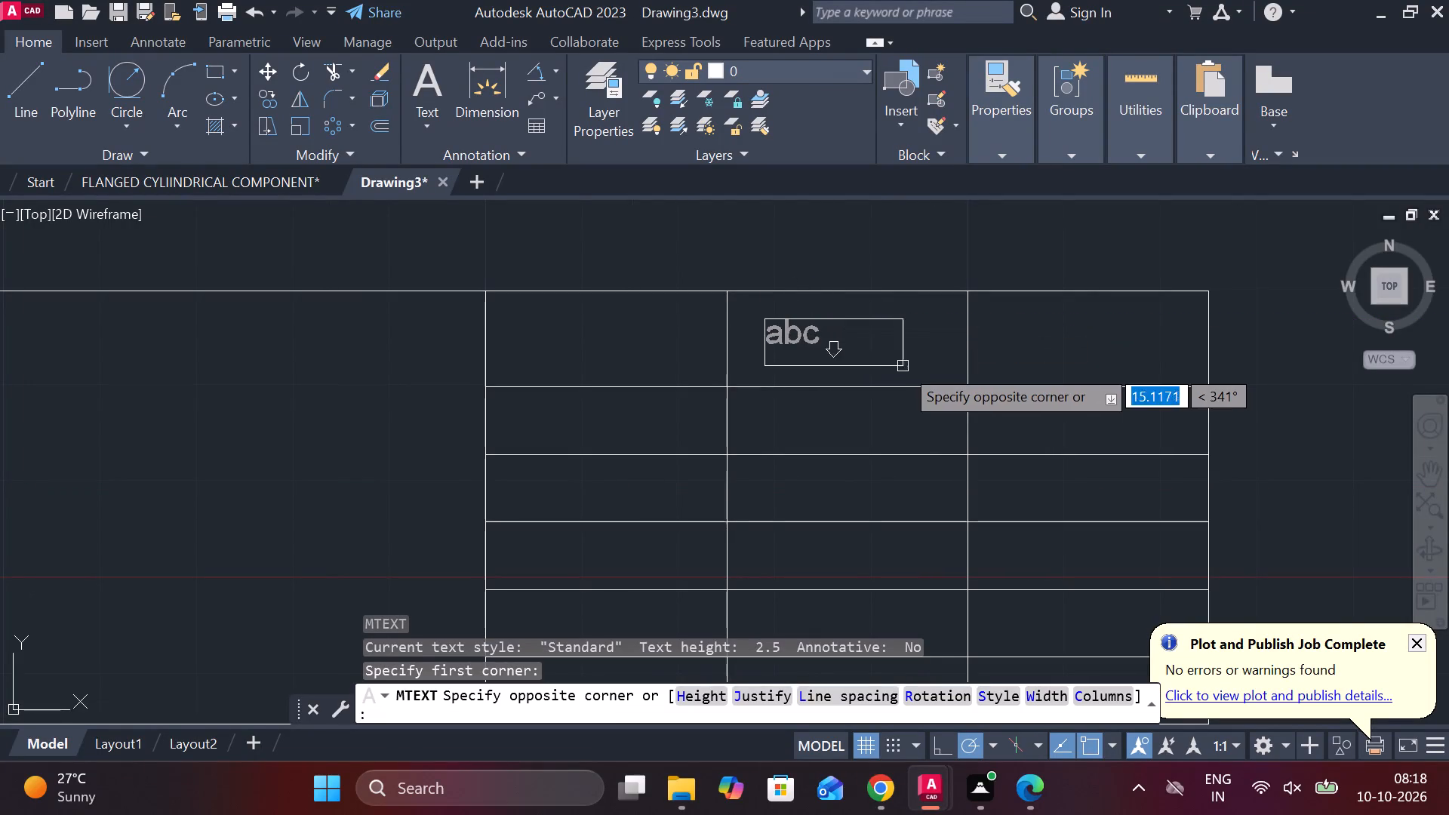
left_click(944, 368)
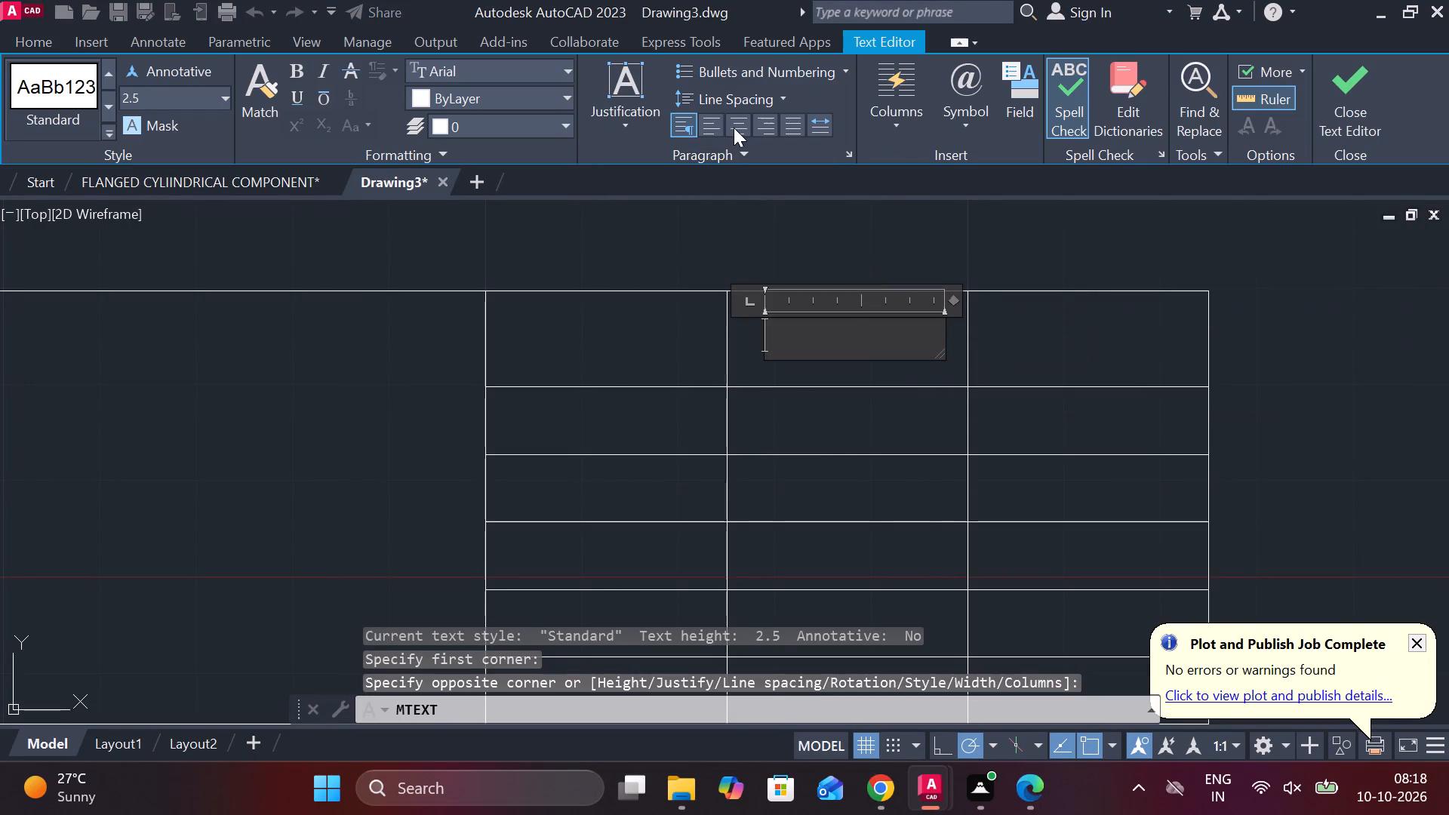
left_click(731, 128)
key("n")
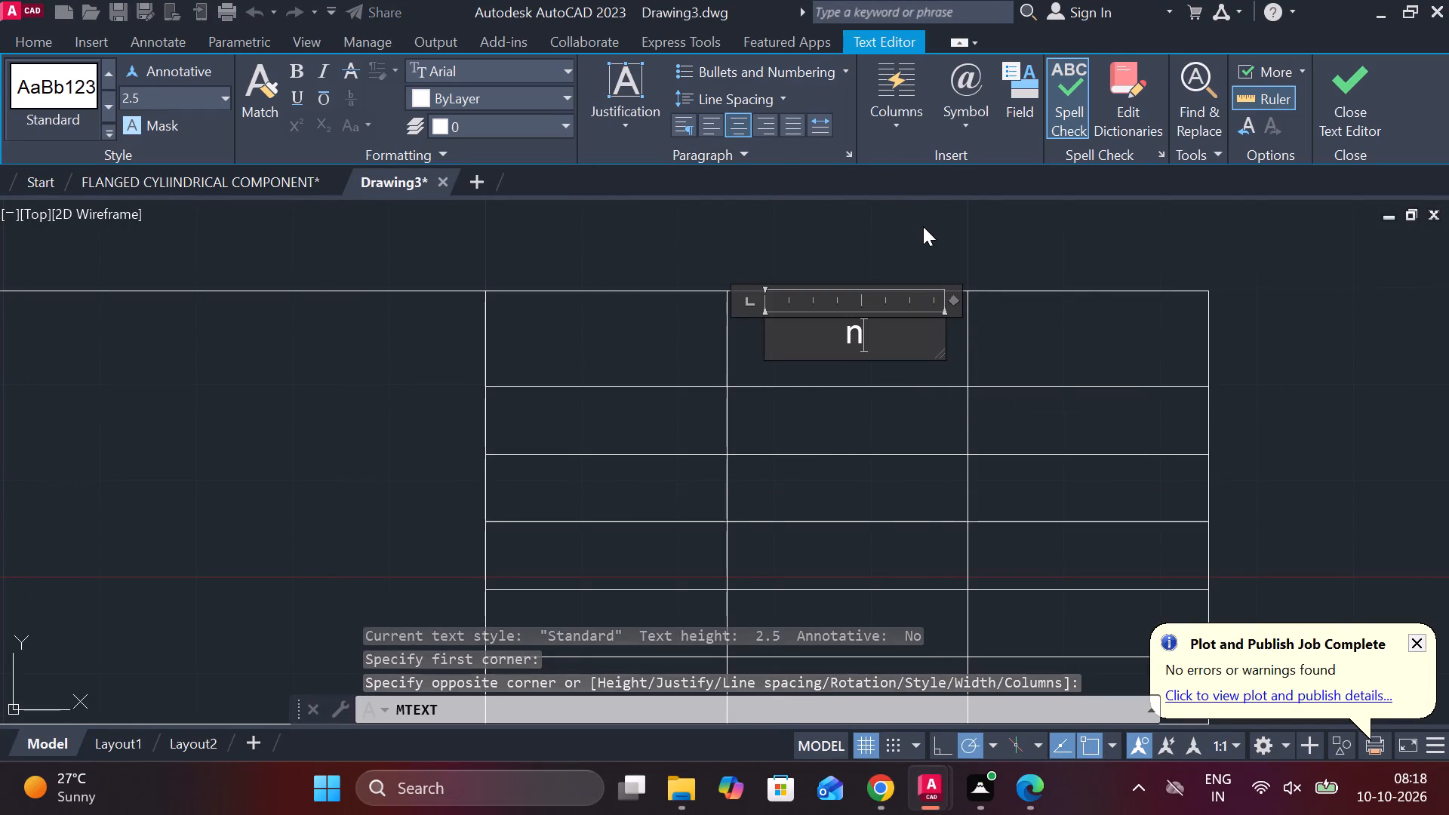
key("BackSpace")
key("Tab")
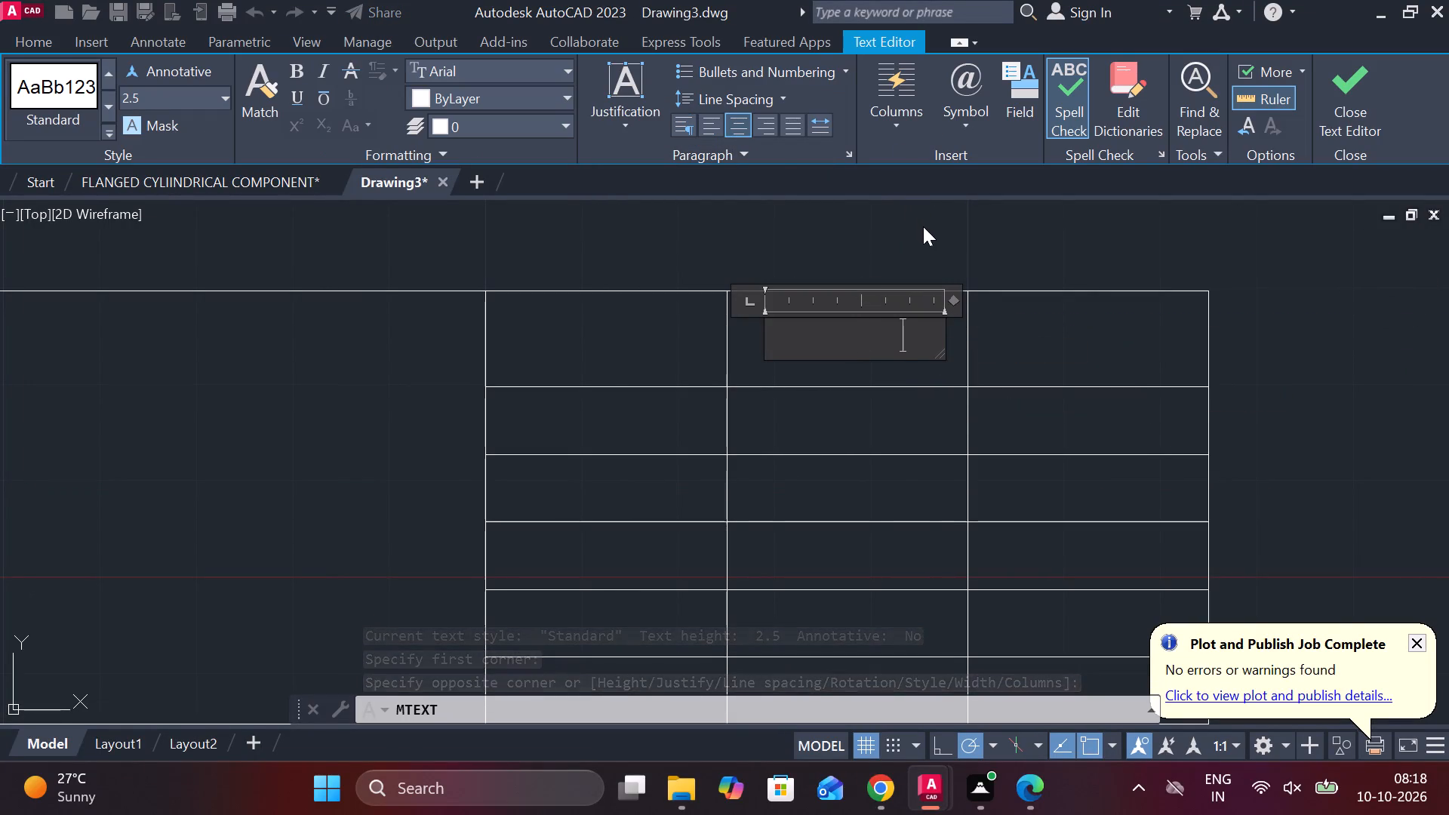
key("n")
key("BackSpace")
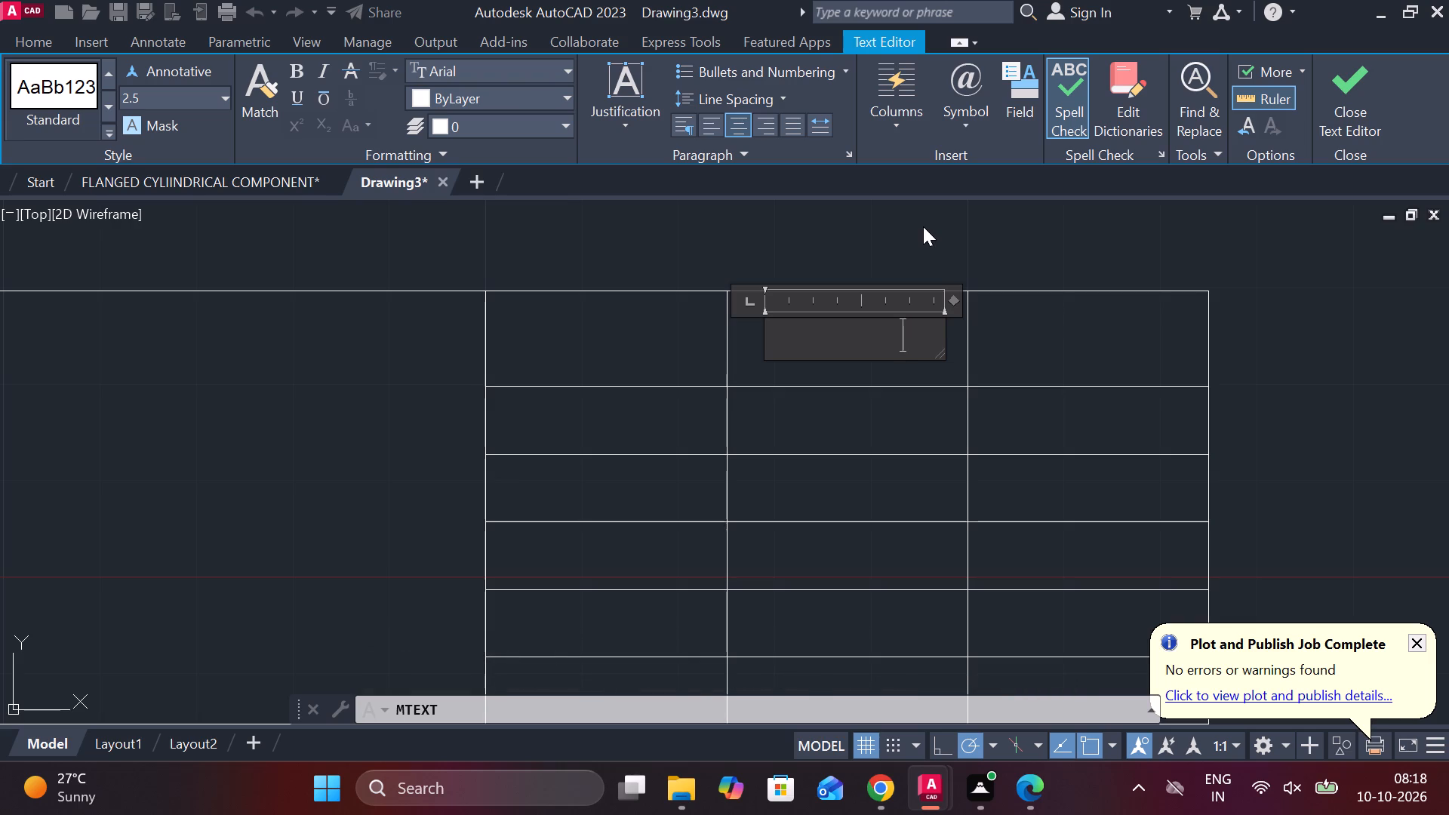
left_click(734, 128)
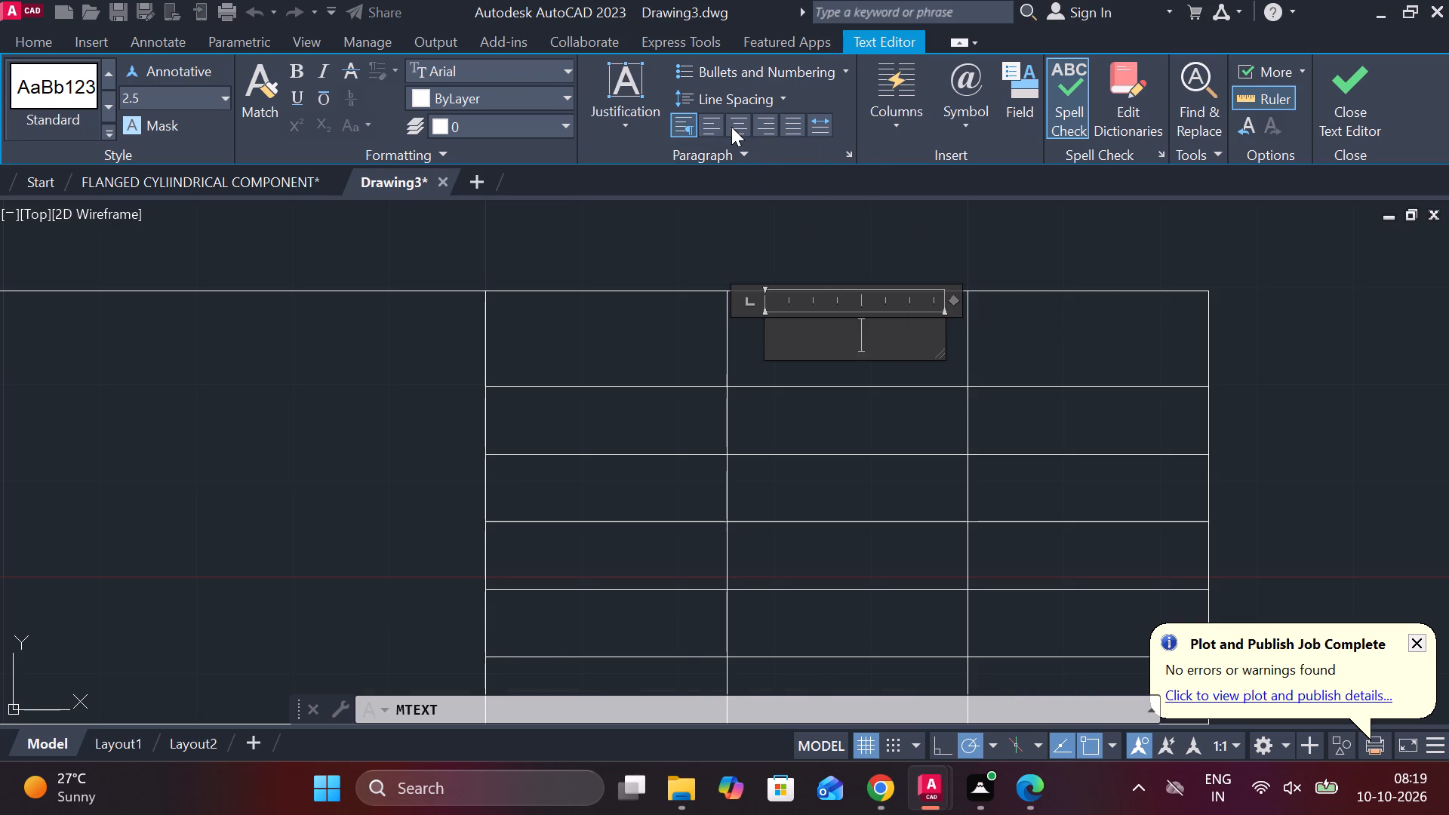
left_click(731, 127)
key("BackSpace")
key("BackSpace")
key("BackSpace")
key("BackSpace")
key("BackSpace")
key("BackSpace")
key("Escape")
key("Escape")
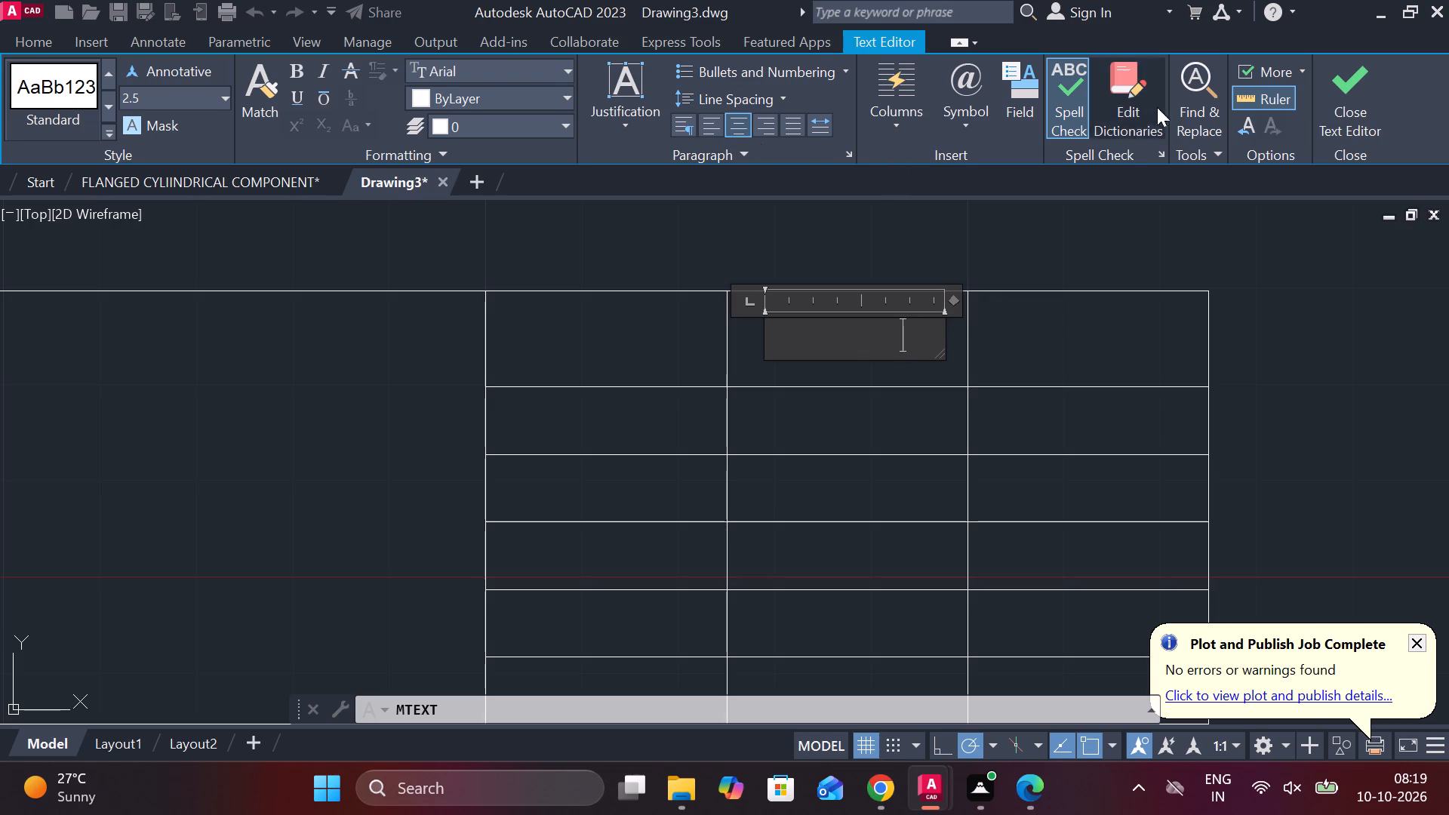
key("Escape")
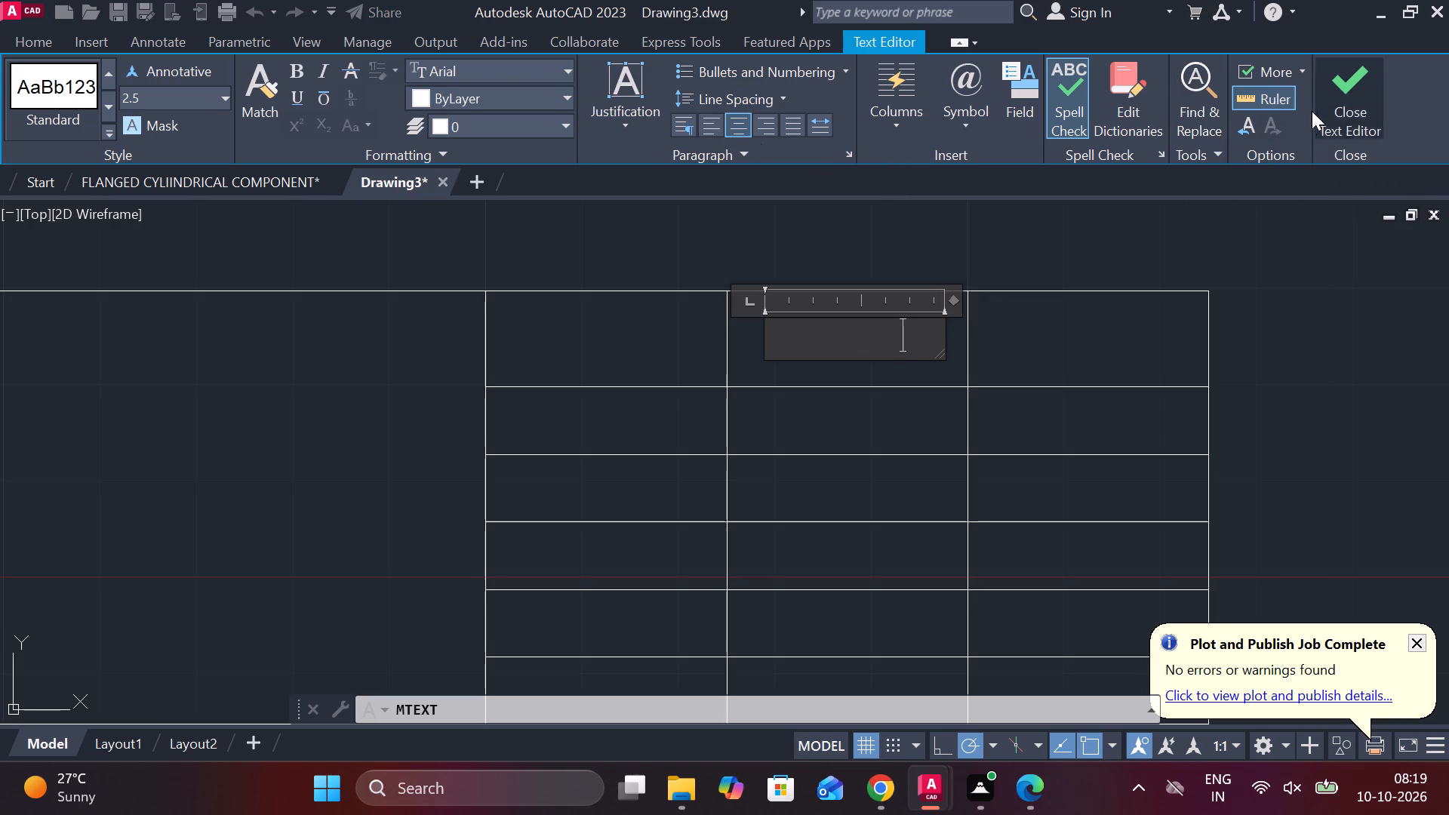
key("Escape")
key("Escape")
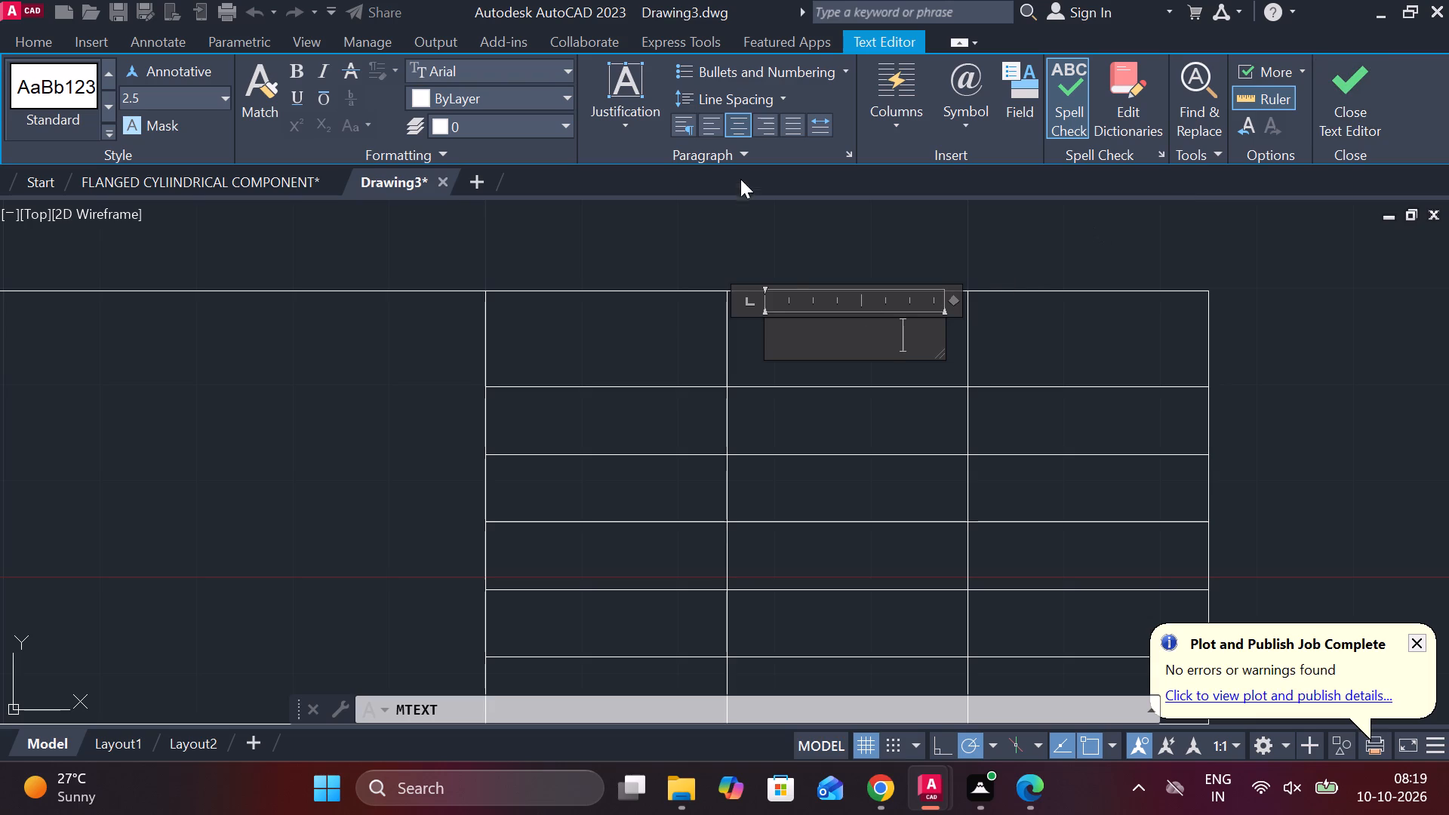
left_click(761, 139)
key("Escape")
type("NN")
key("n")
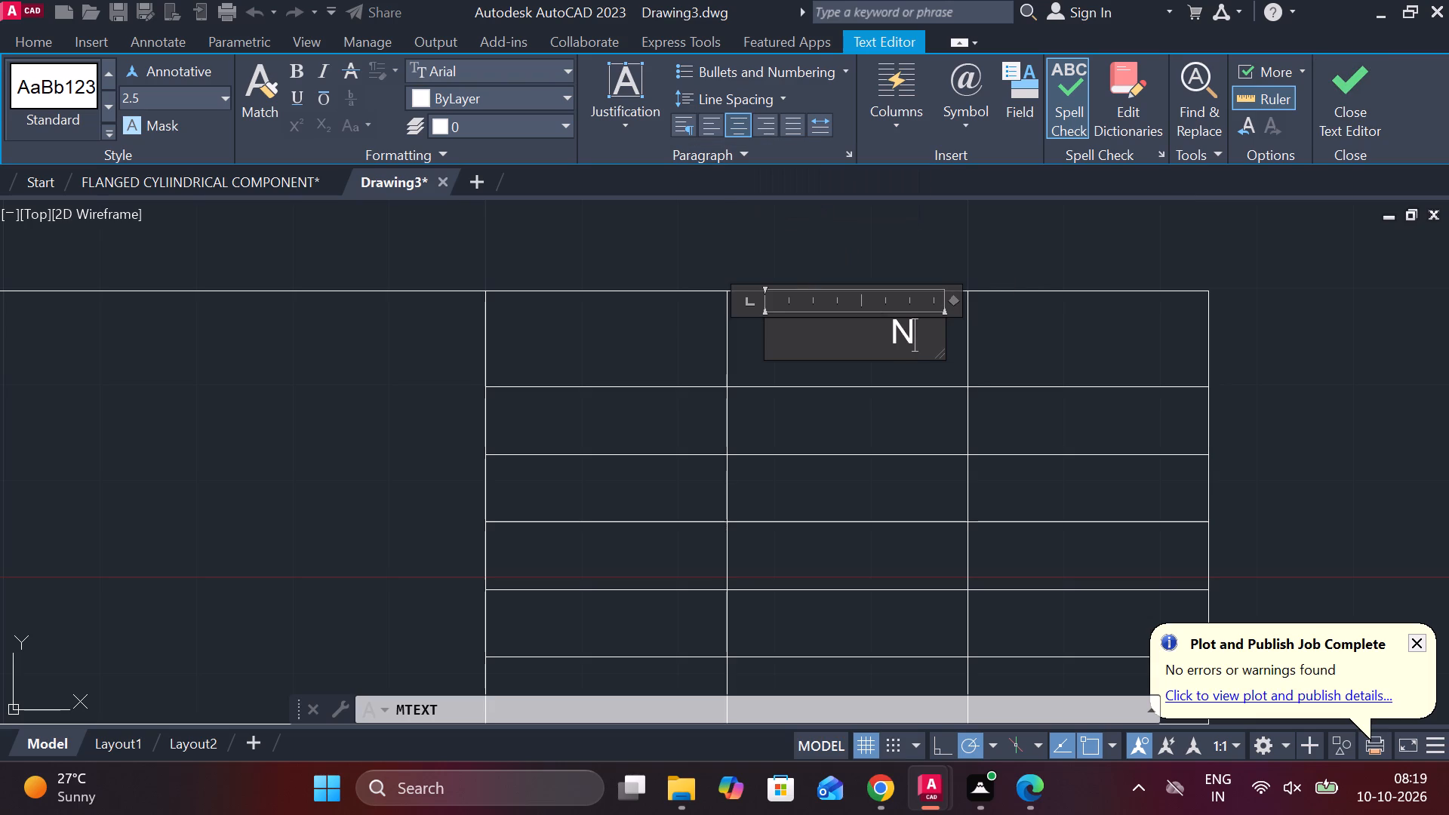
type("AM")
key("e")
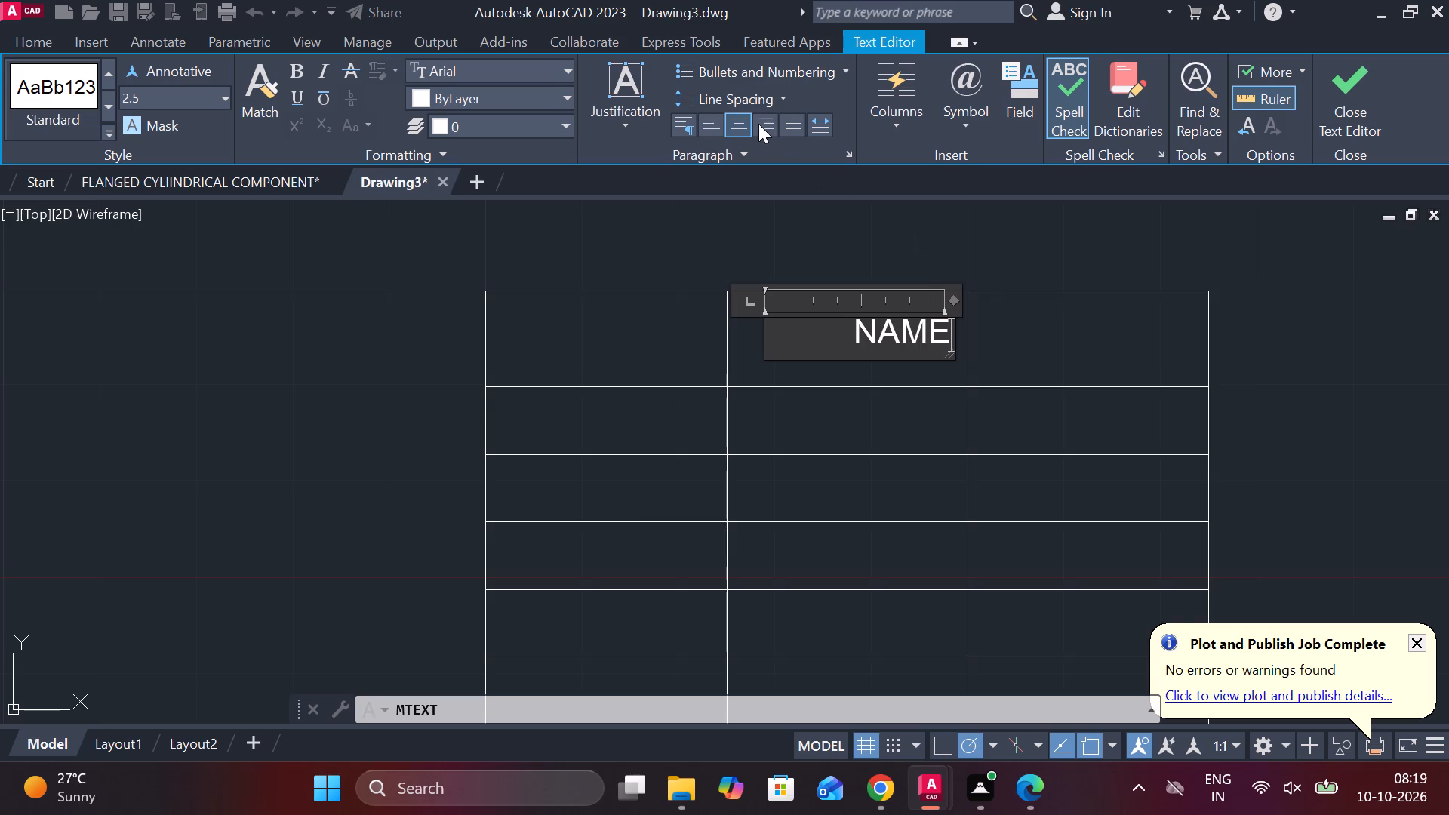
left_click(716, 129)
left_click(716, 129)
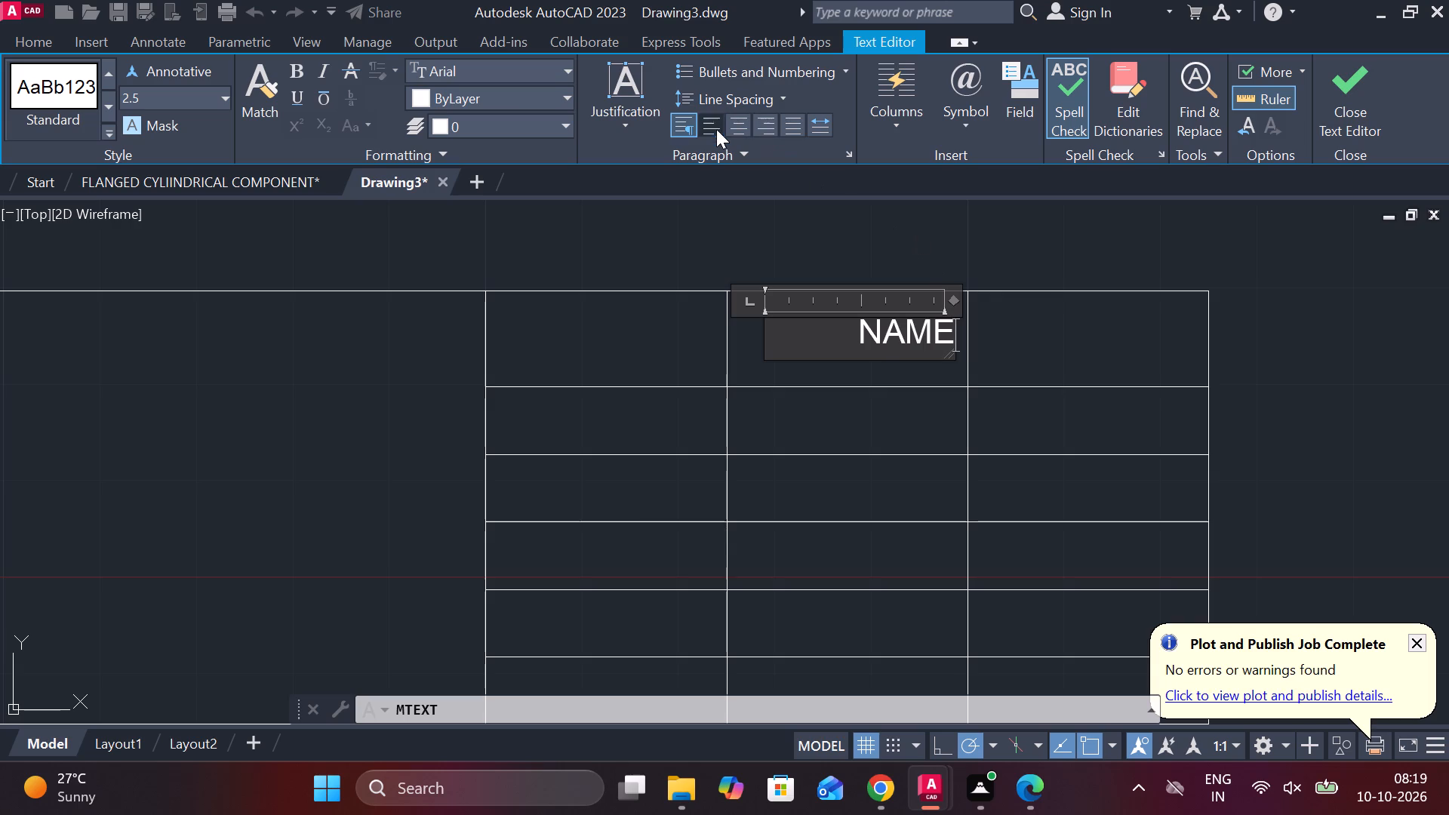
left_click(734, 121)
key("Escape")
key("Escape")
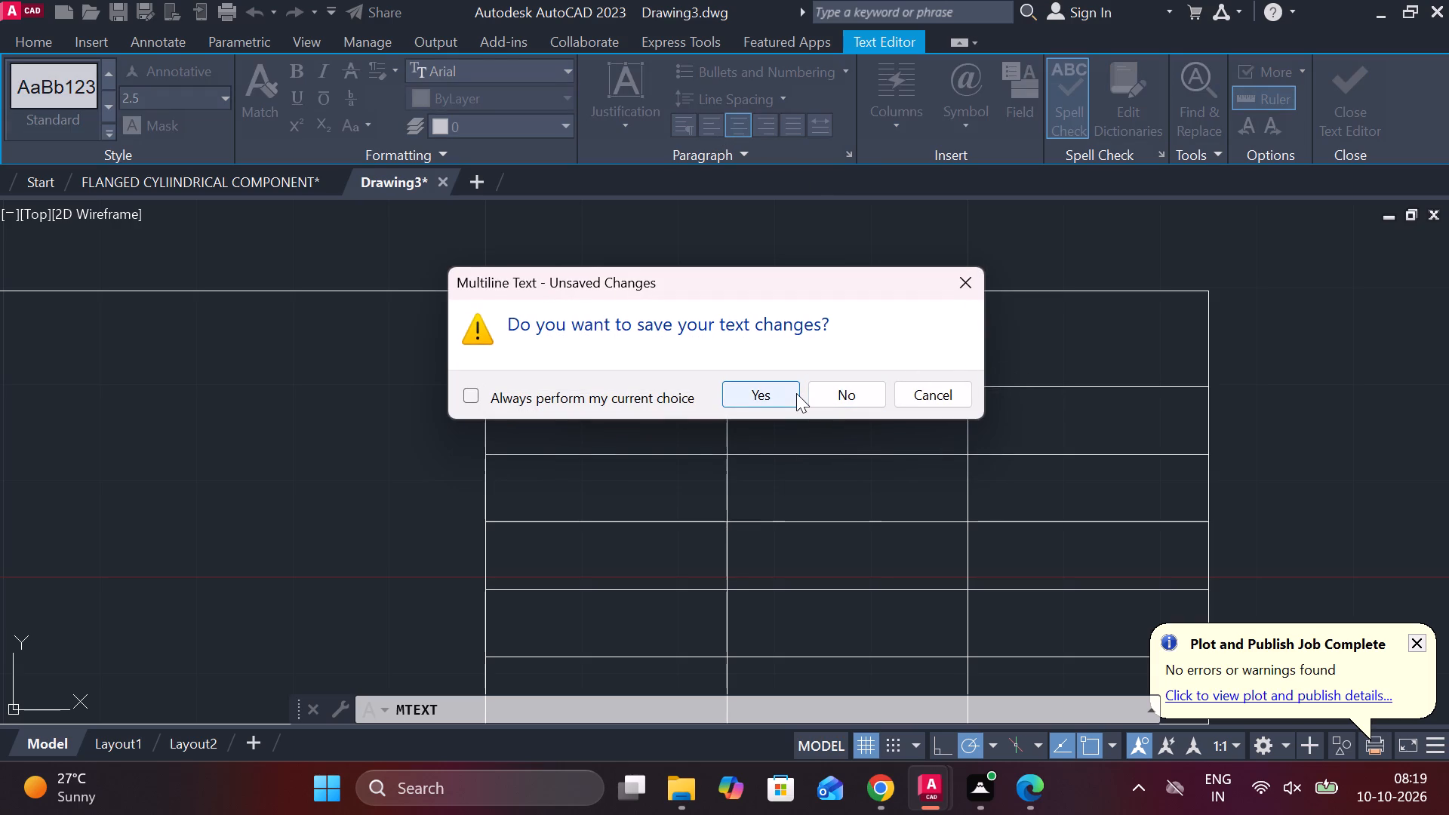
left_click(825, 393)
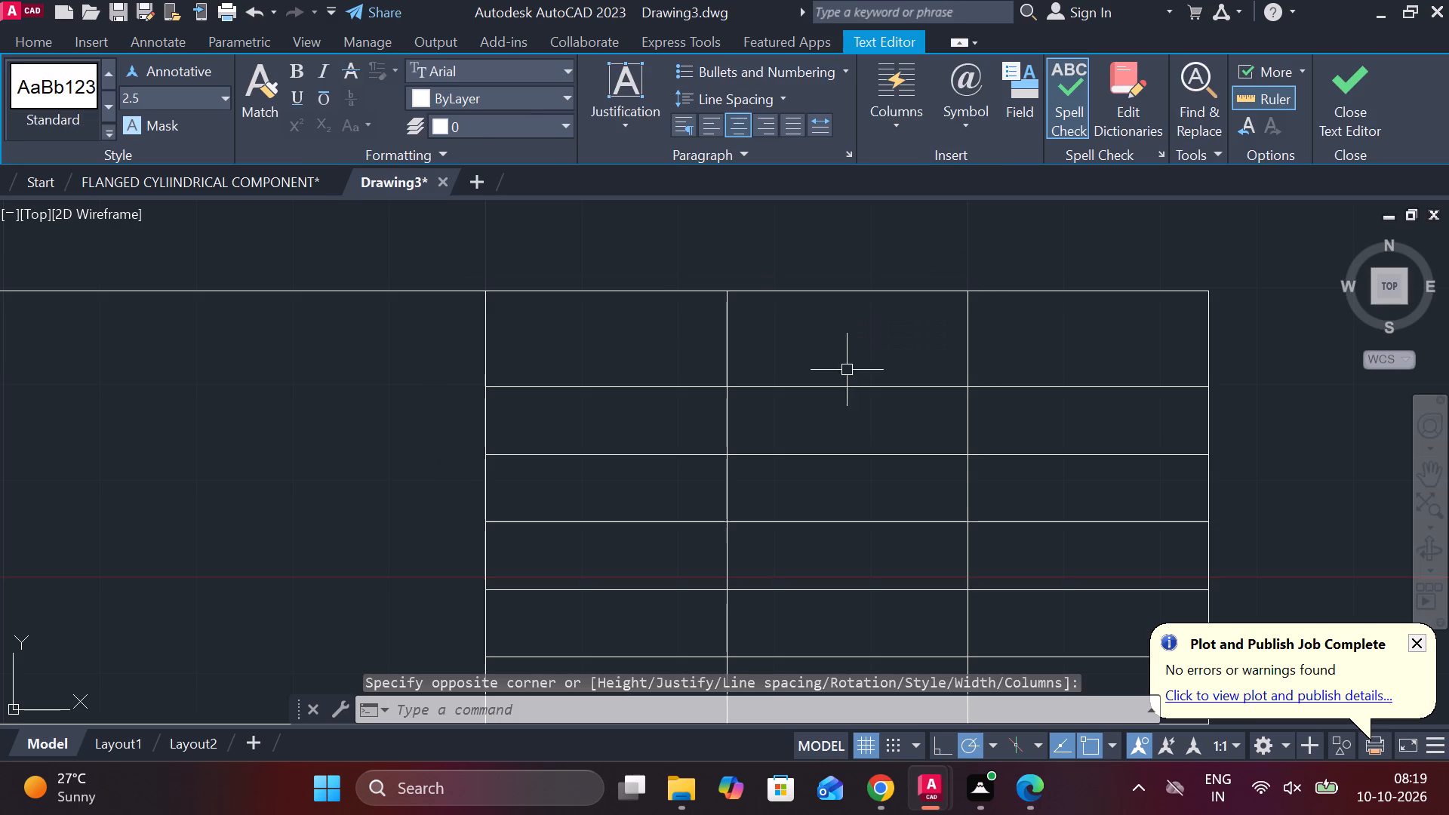
Add the centred multiline text "NAME" in the top cell of the middle of the three right-hand columns.
type("MT")
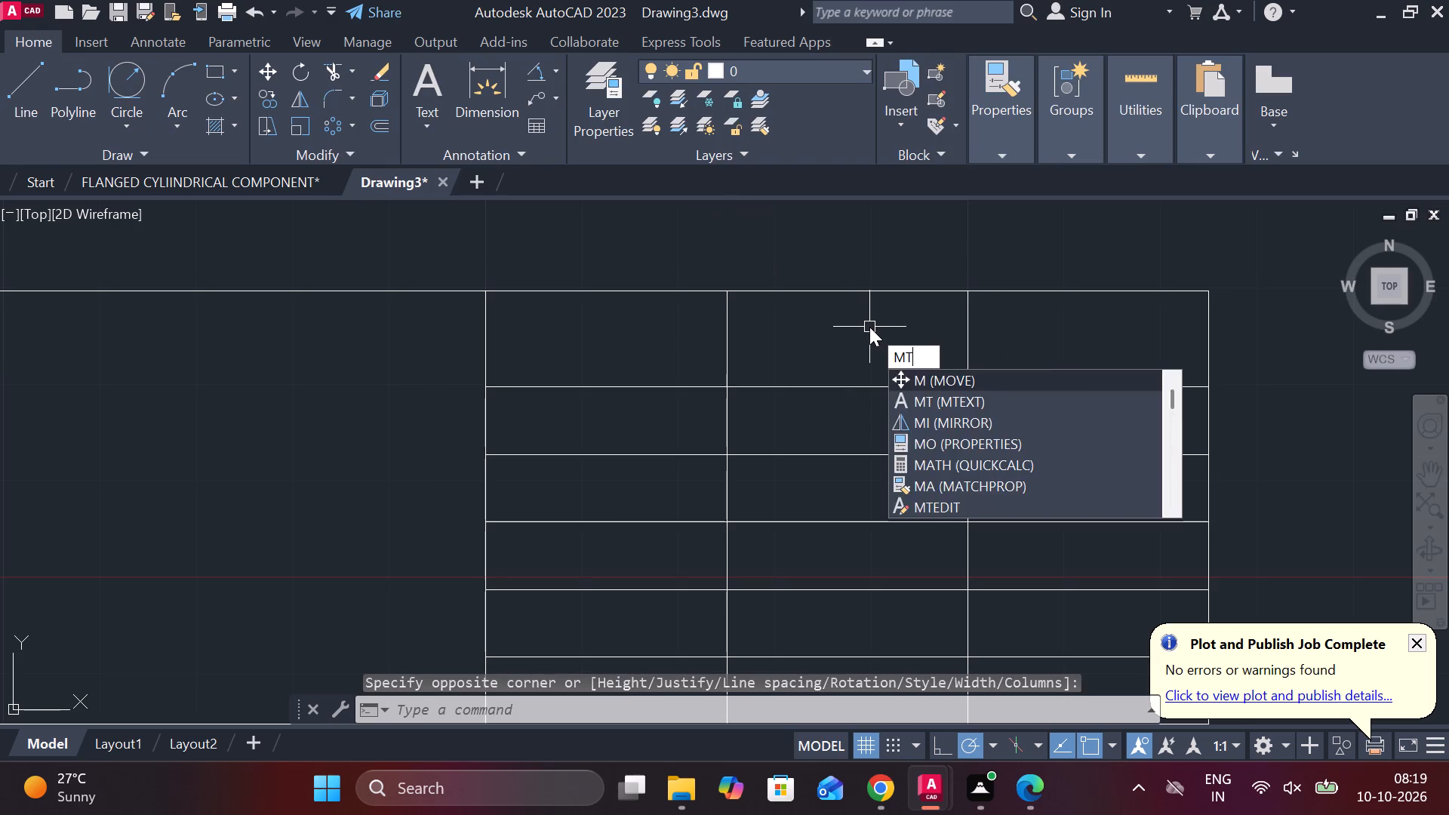
key("space")
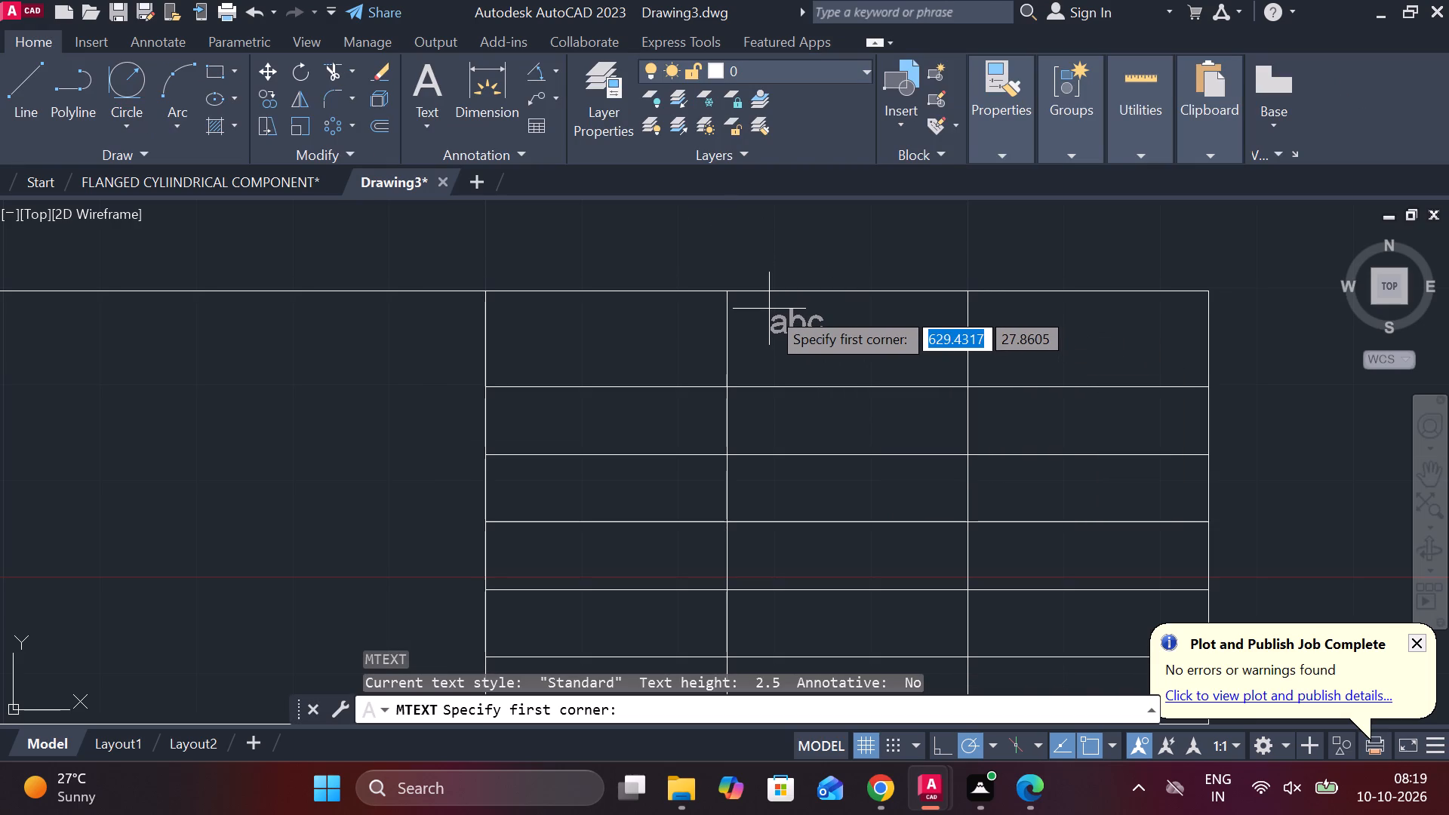
left_click(761, 315)
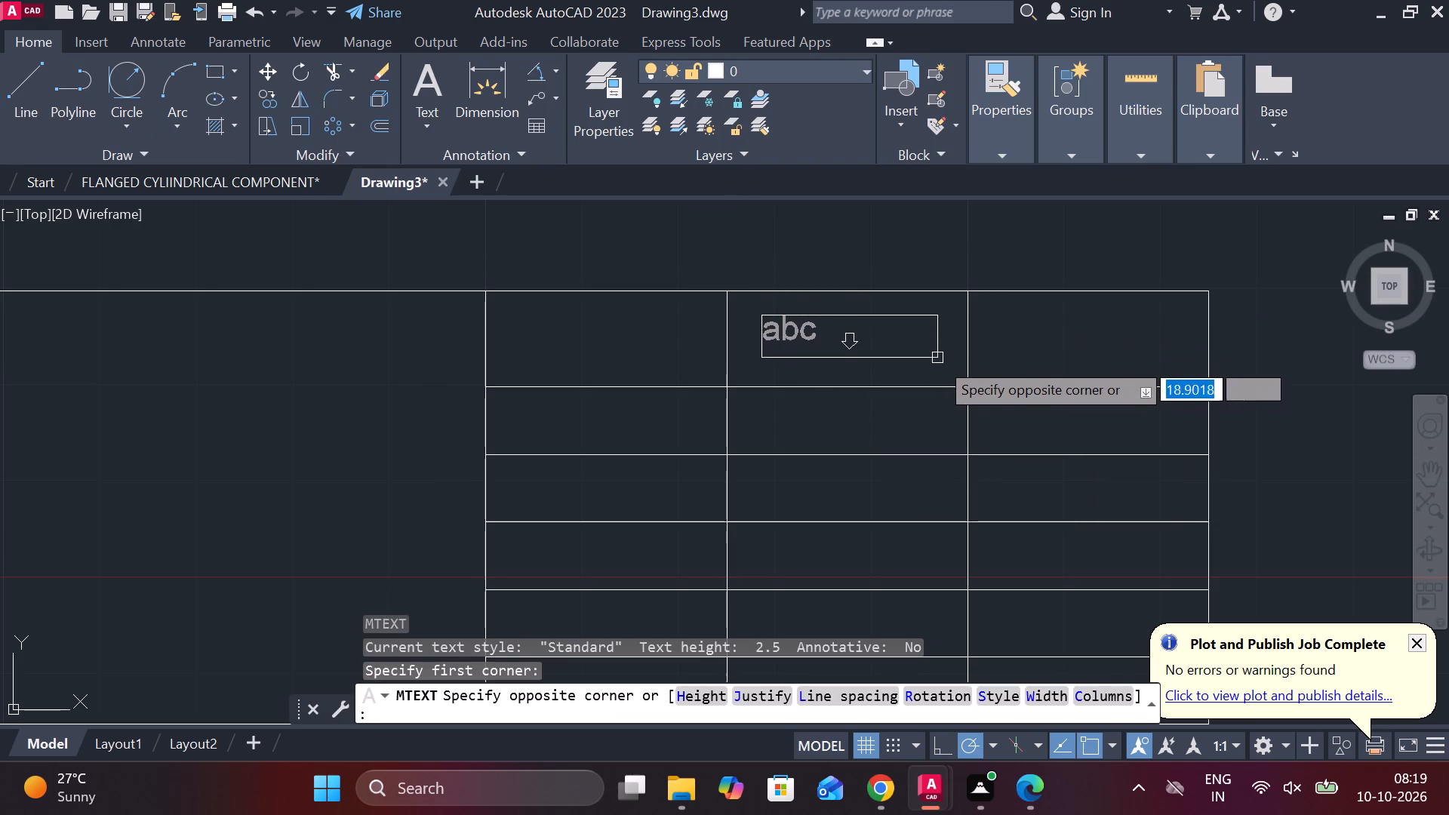
left_click(937, 361)
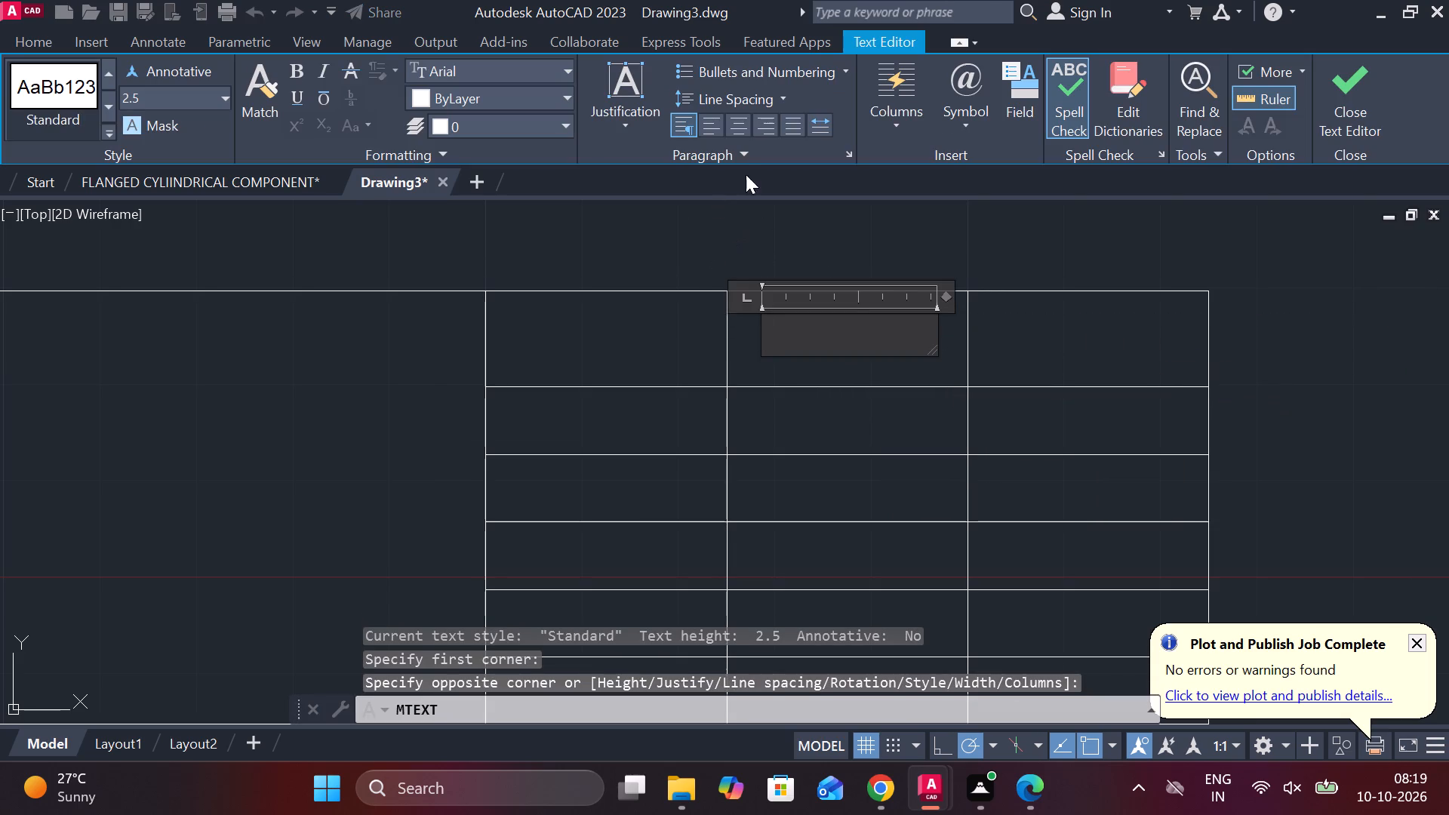
left_click(742, 130)
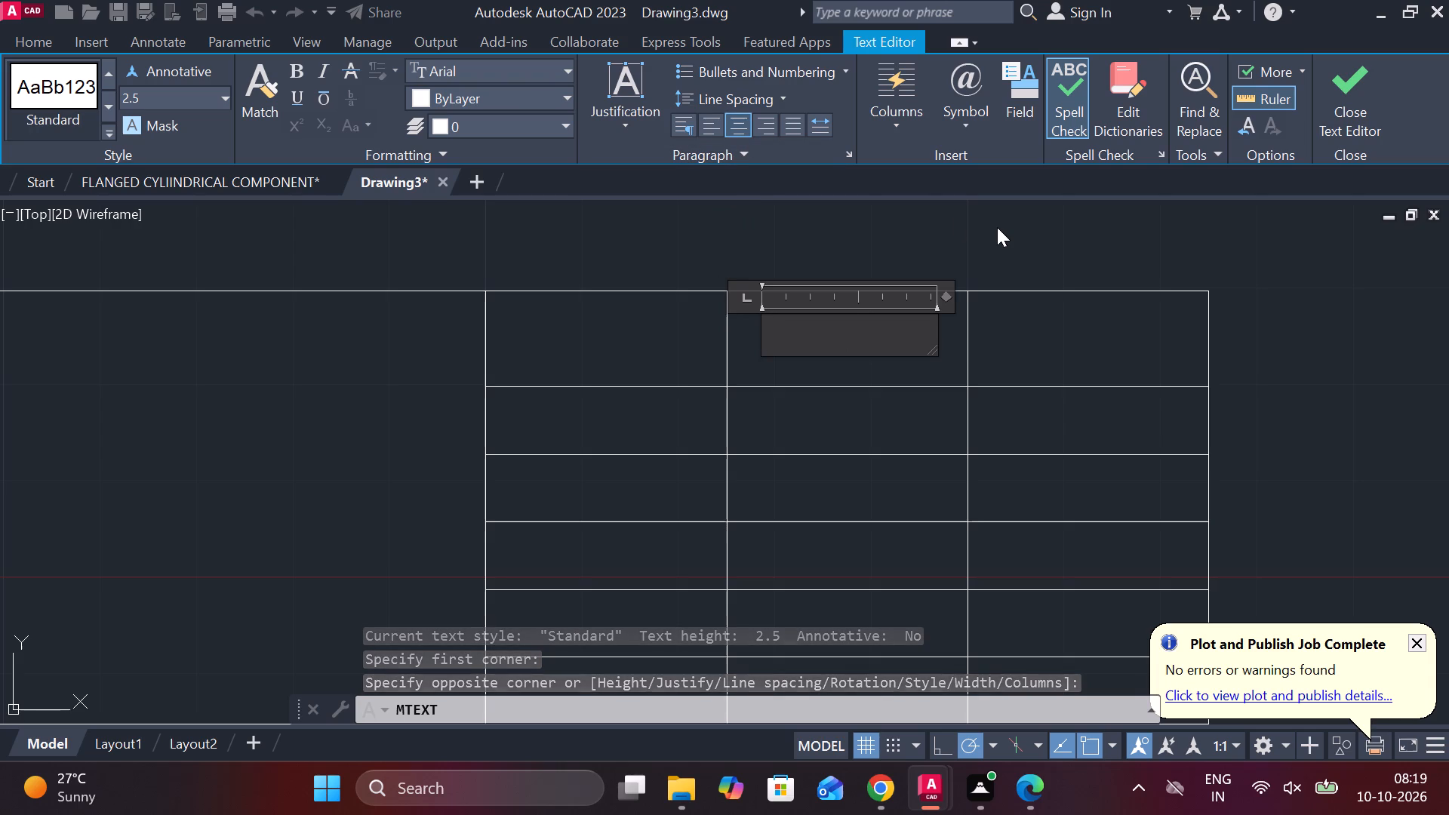
type("NAME")
left_click(1334, 104)
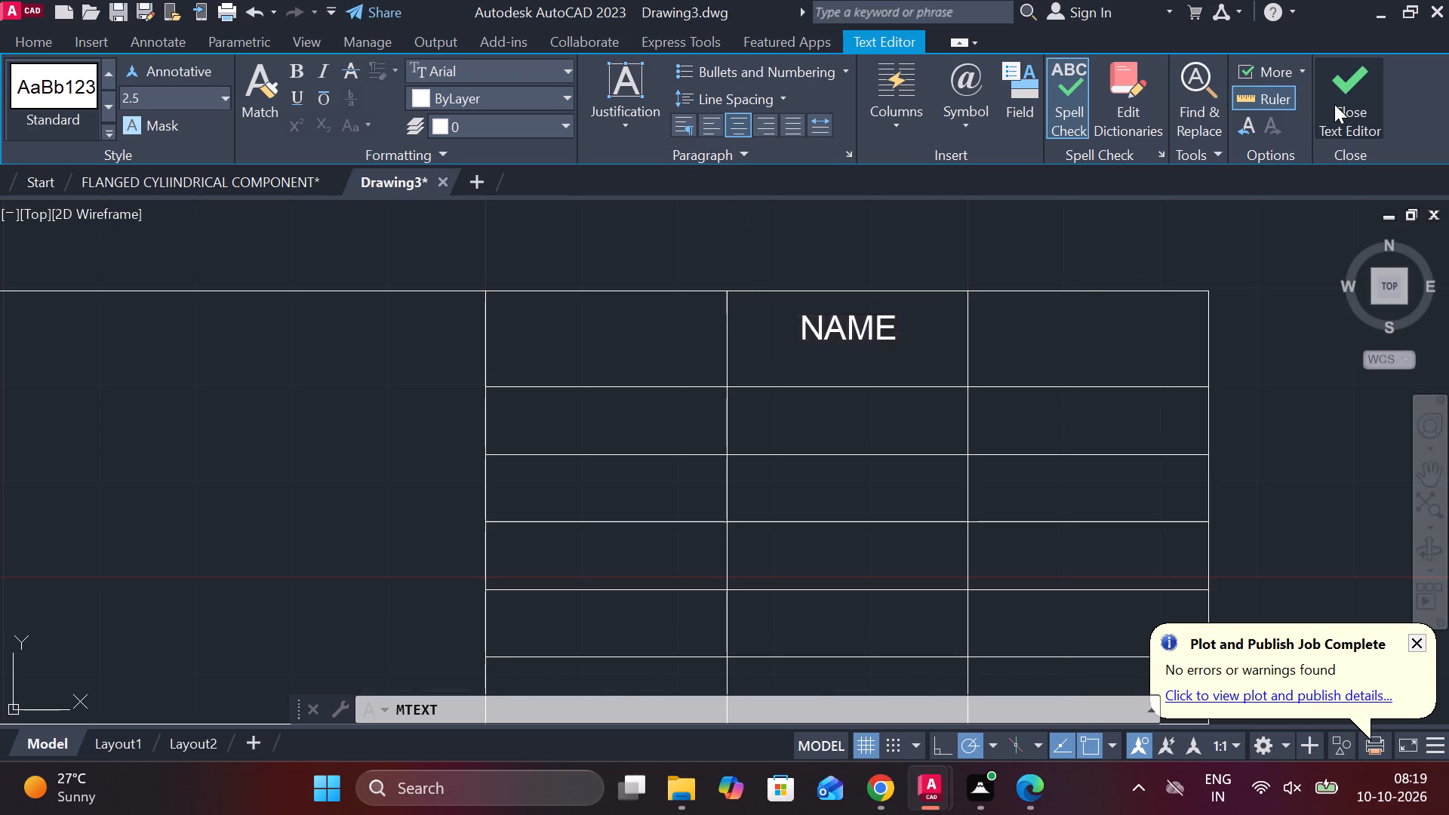
Add the centred multiline text "DATE" in the top cell of the last column, beside the NAME header.
key("space")
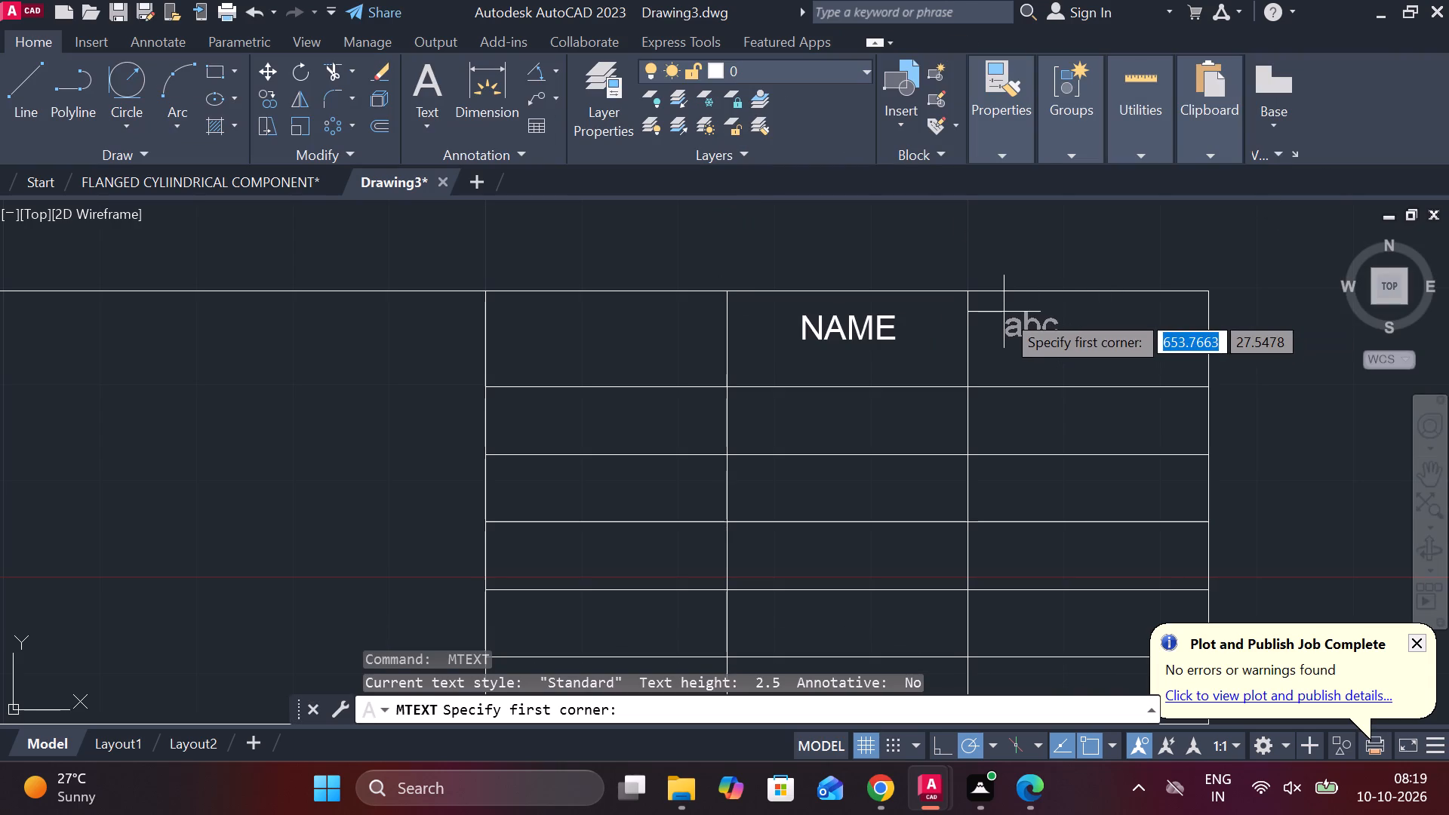
left_click(1004, 312)
left_click(1164, 356)
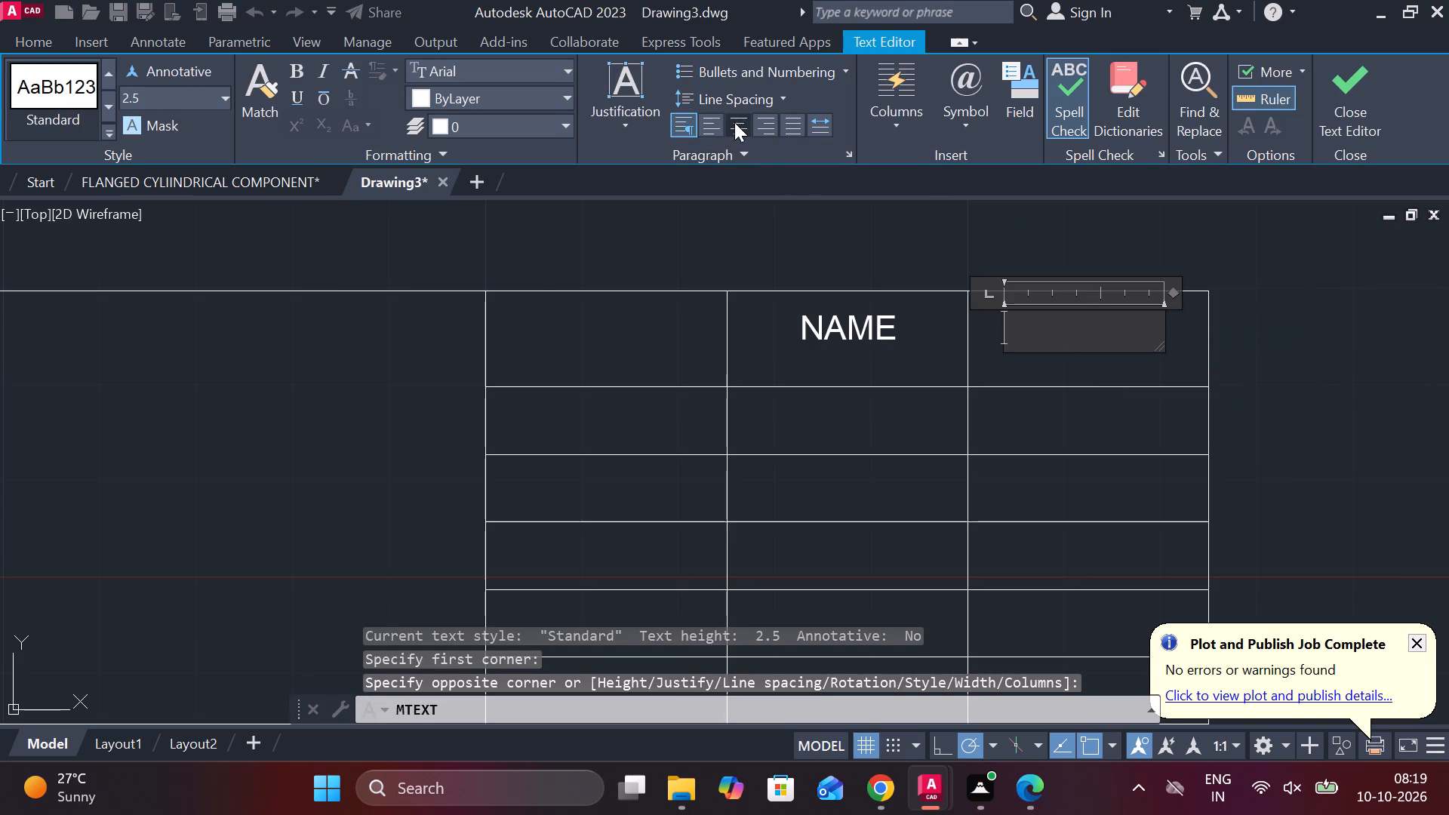
left_click(734, 122)
key("d")
type("ATE")
left_click(1349, 113)
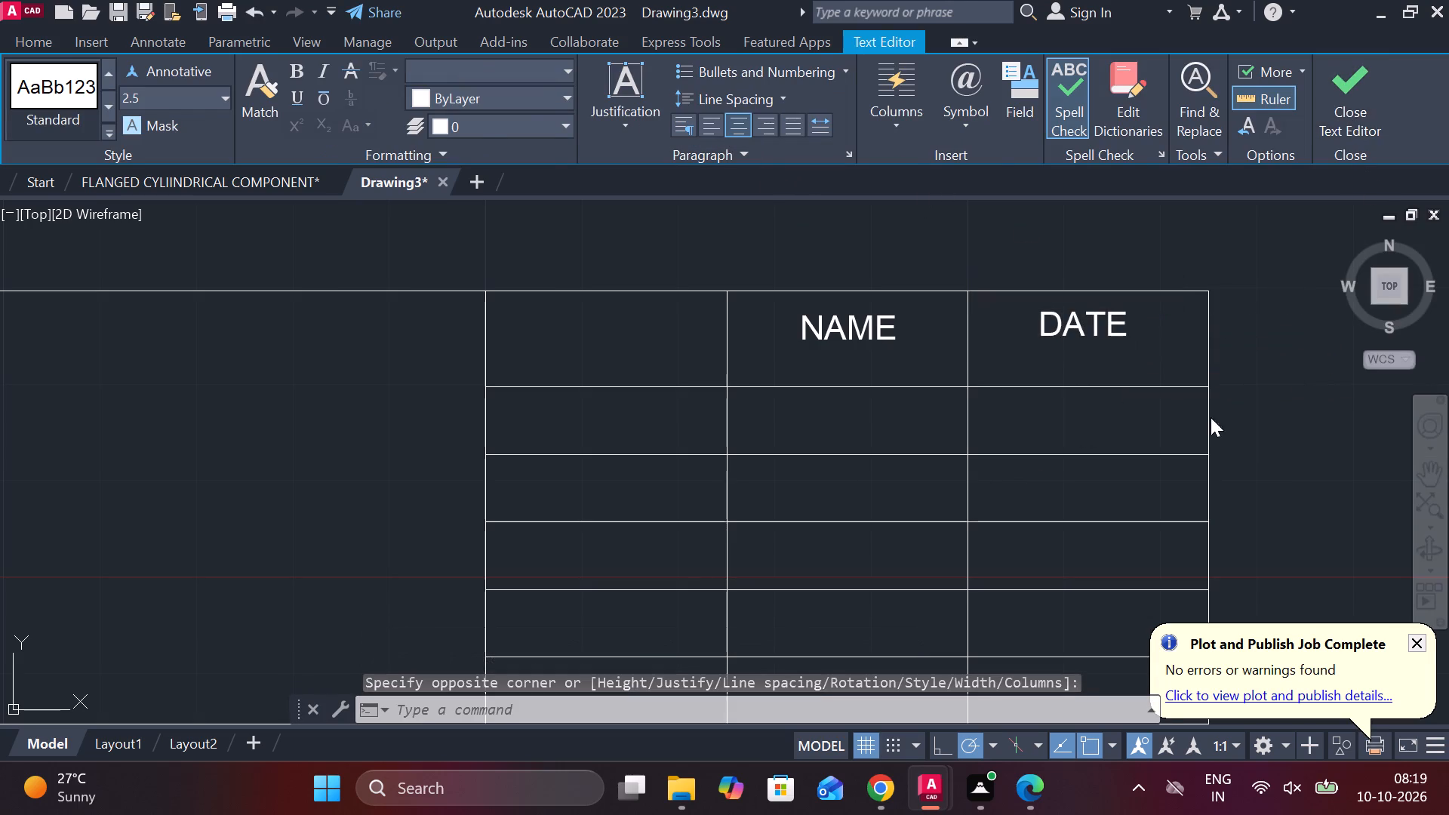
Add the centred multiline text "DESIGNED" in the first column's cell directly below the header row.
scroll(601, 487, "down", 1)
middle_click_drag(599, 480, 682, 424)
scroll(576, 406, "up", 1)
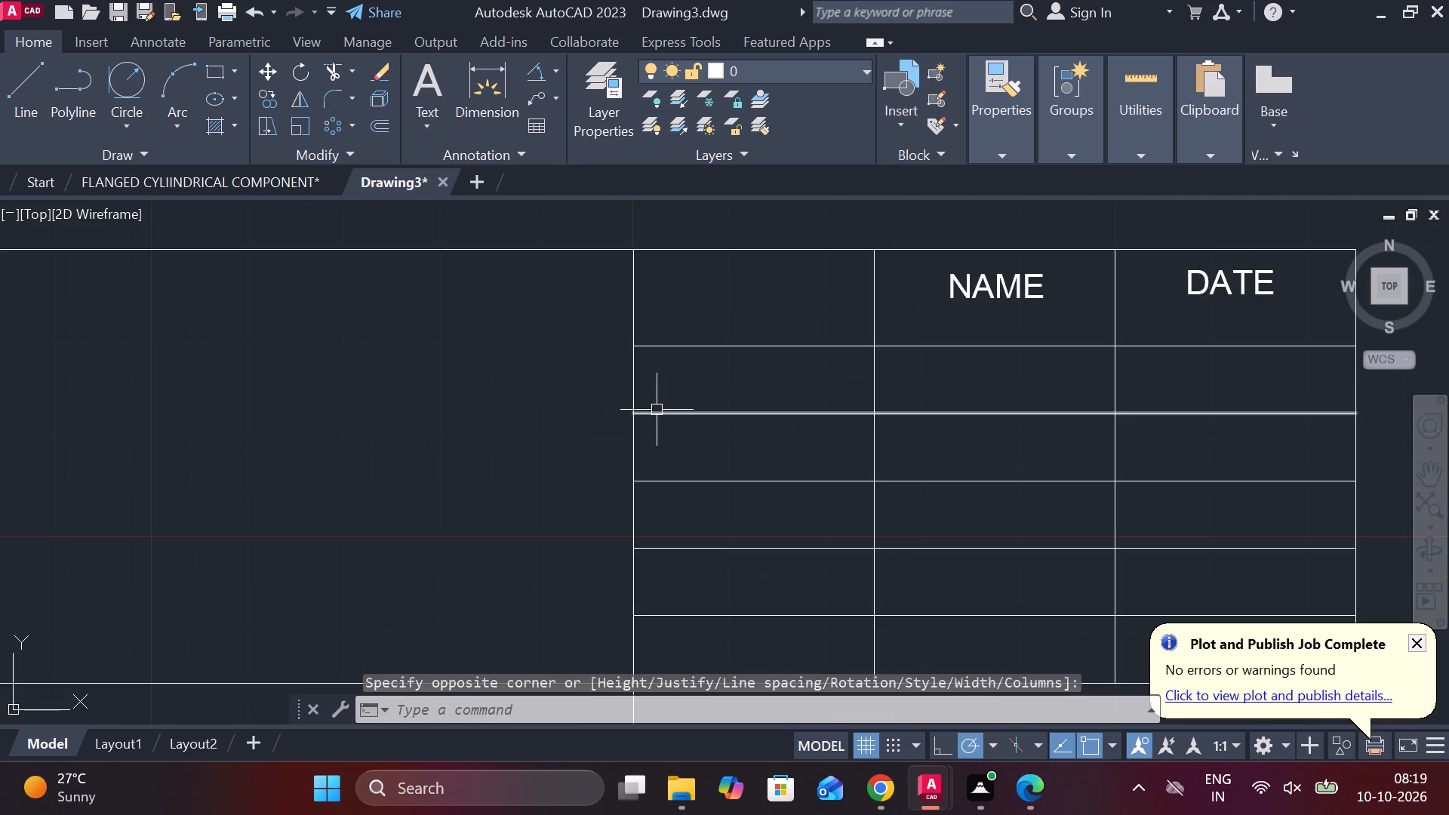
key("space")
scroll(669, 388, "up", 2)
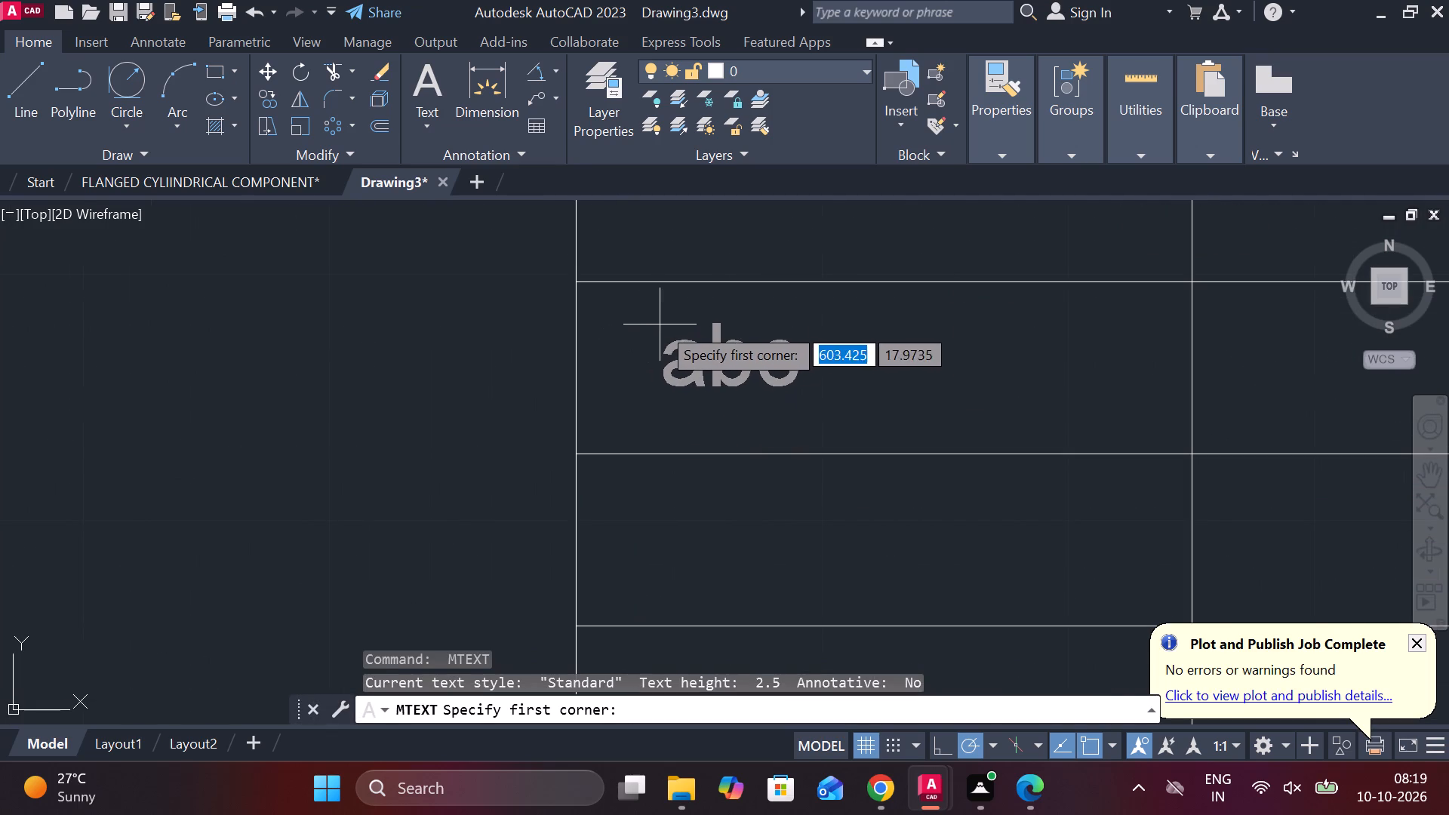
left_click(660, 324)
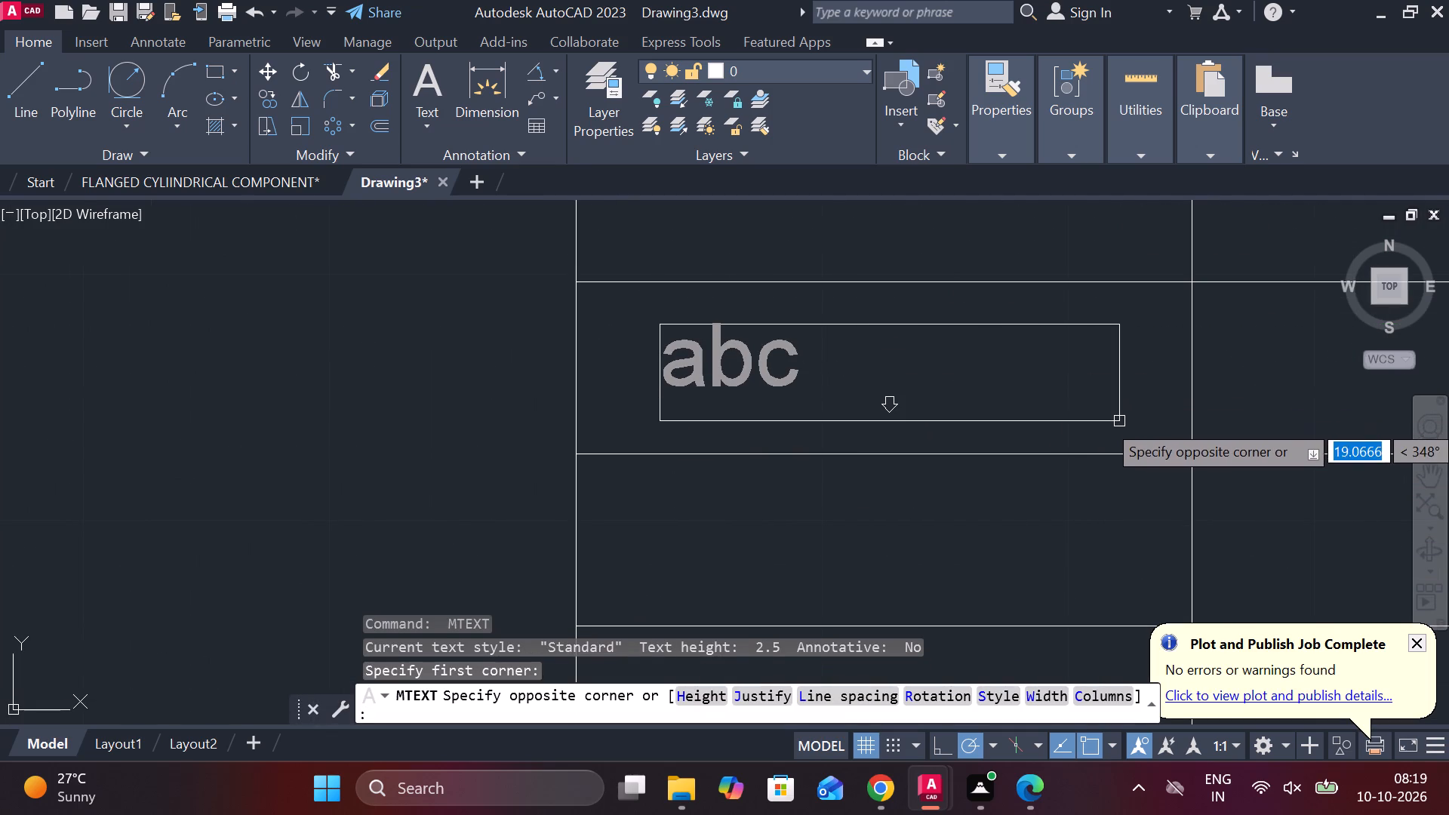
left_click(1119, 421)
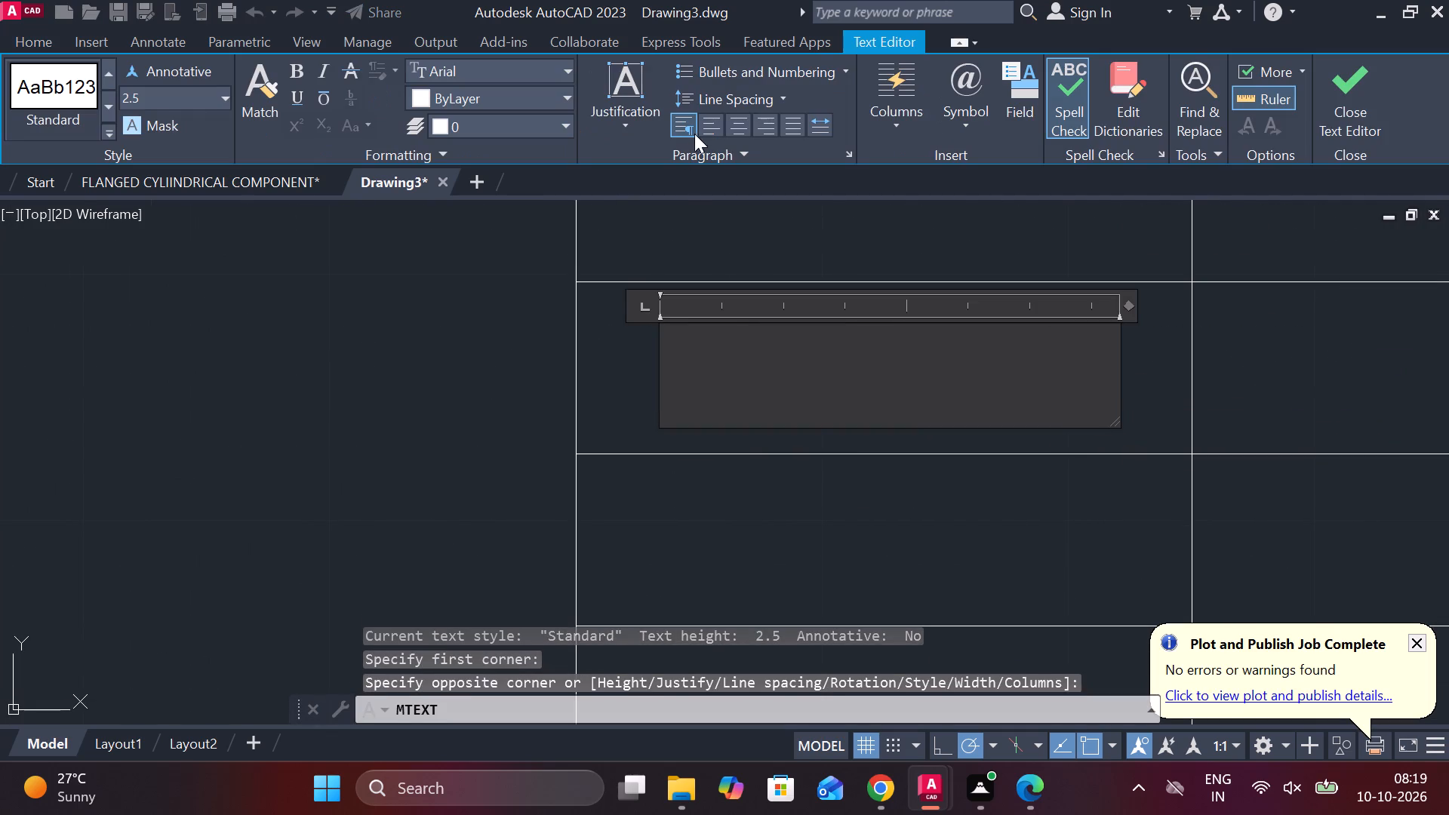
left_click(740, 123)
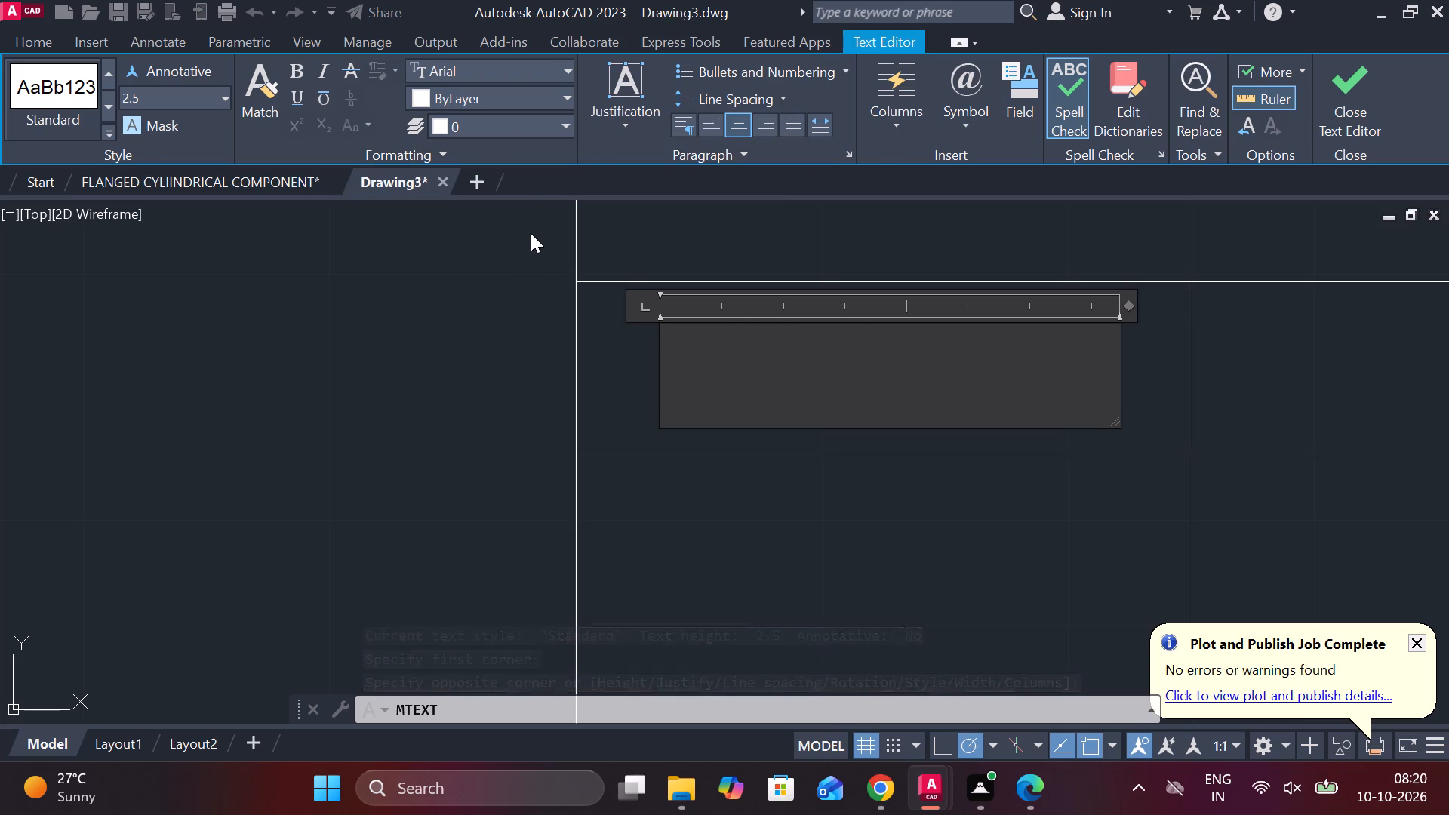
type("DESIGNED")
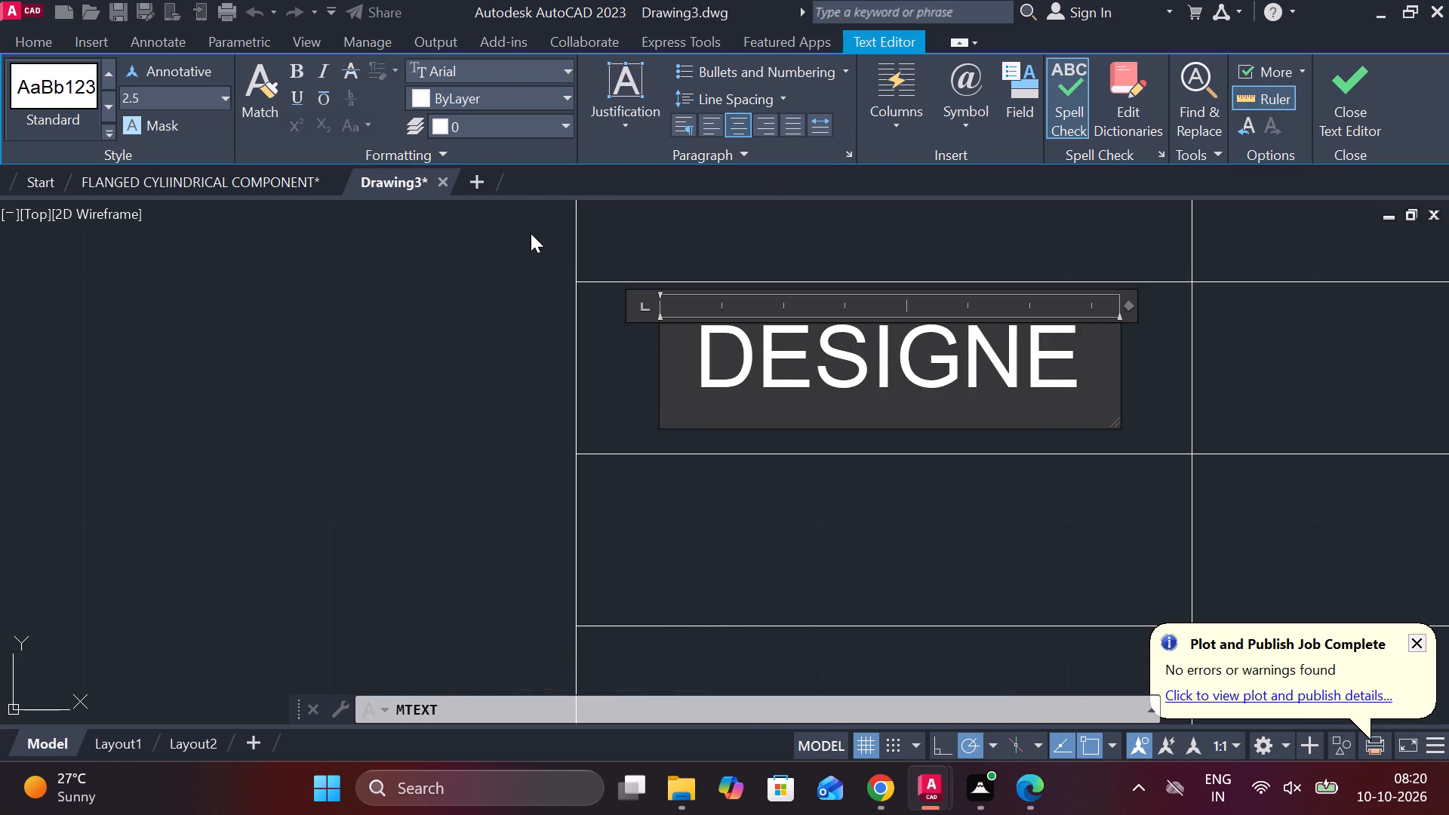
left_click(1320, 115)
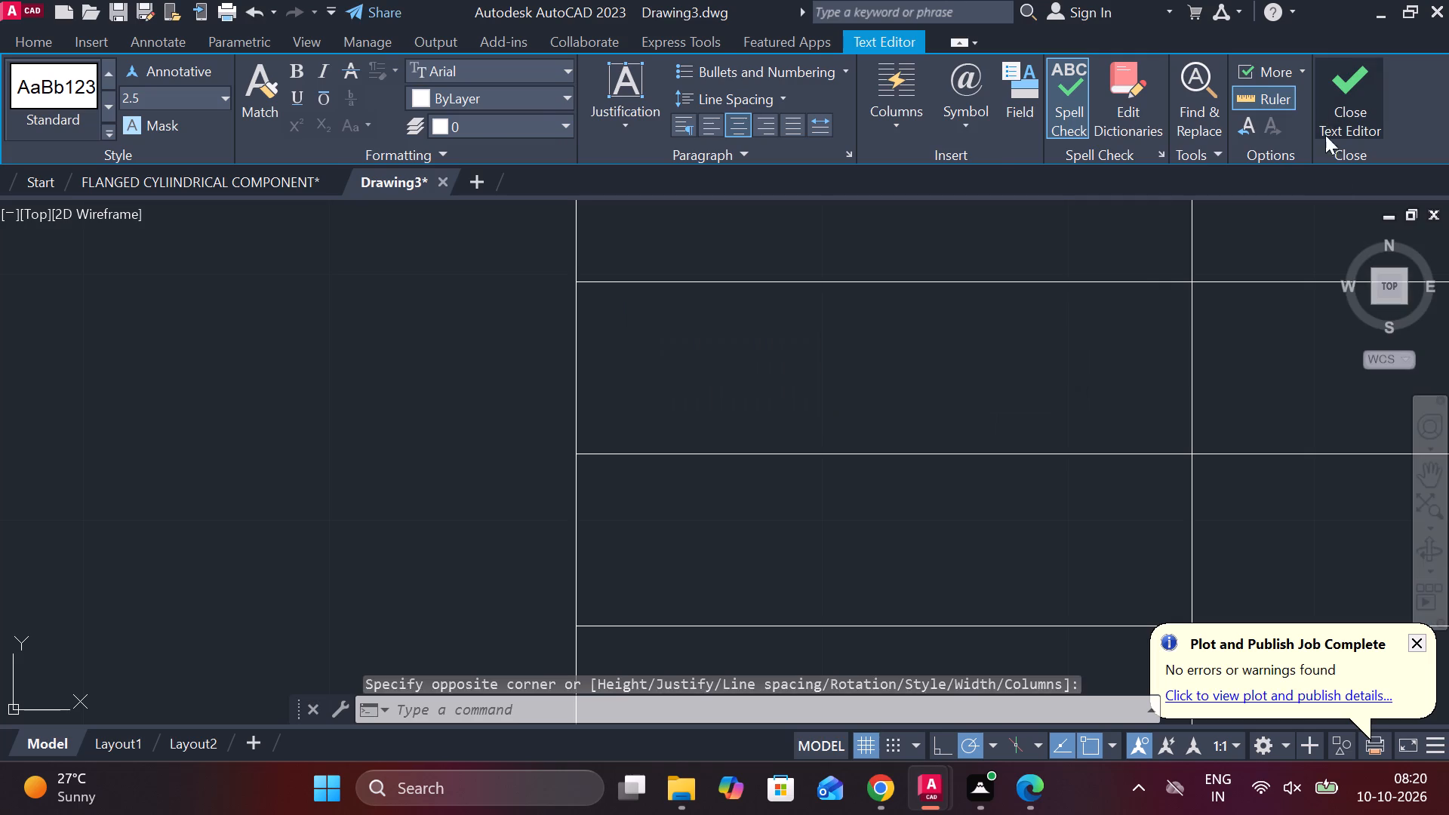
Add the centred multiline text "DRAWN" in the first column's cell directly below DESIGNED.
middle_click_drag(1045, 392, 971, 318)
key("space")
scroll(664, 414, "down", 1)
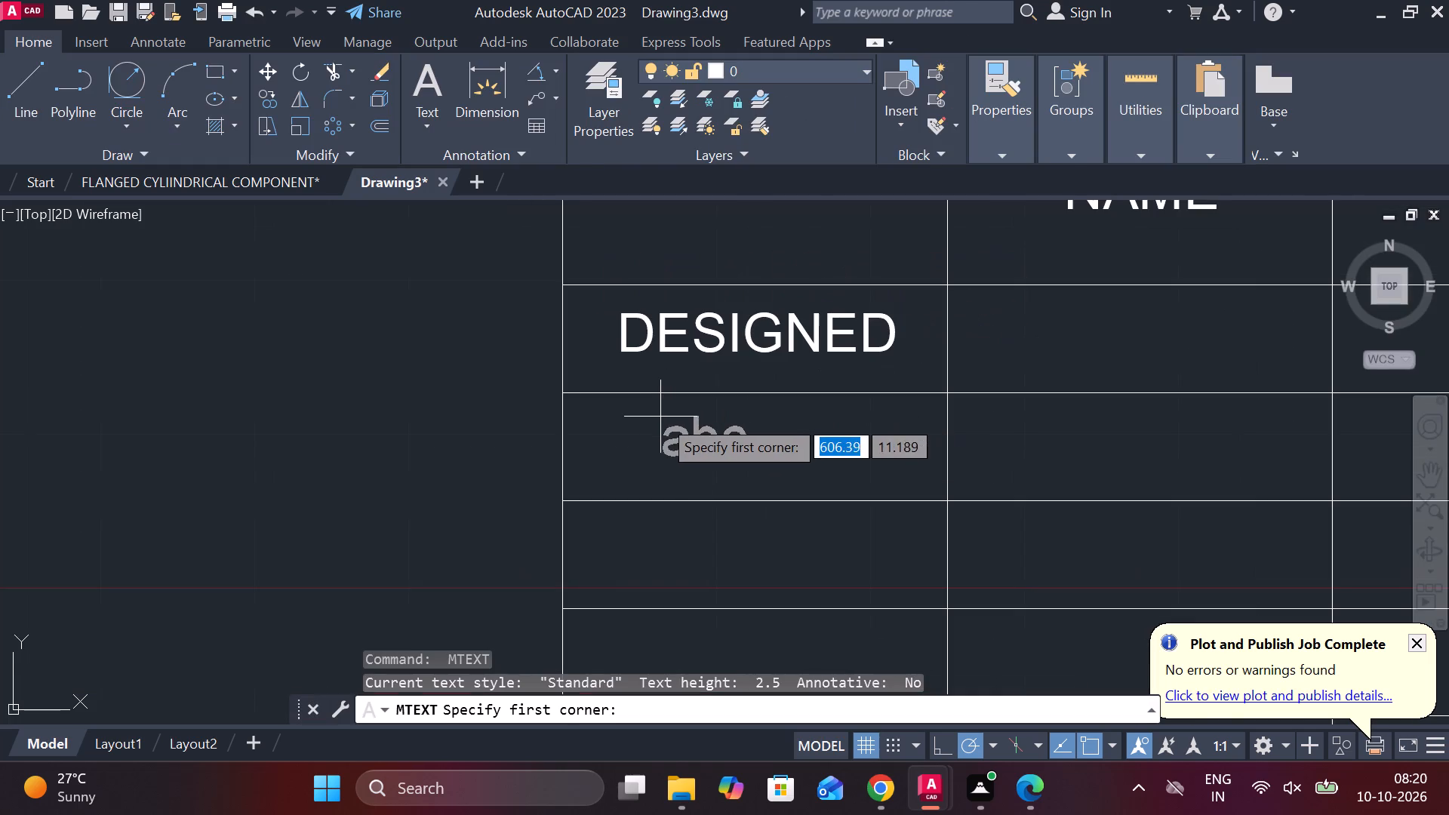
left_click(629, 421)
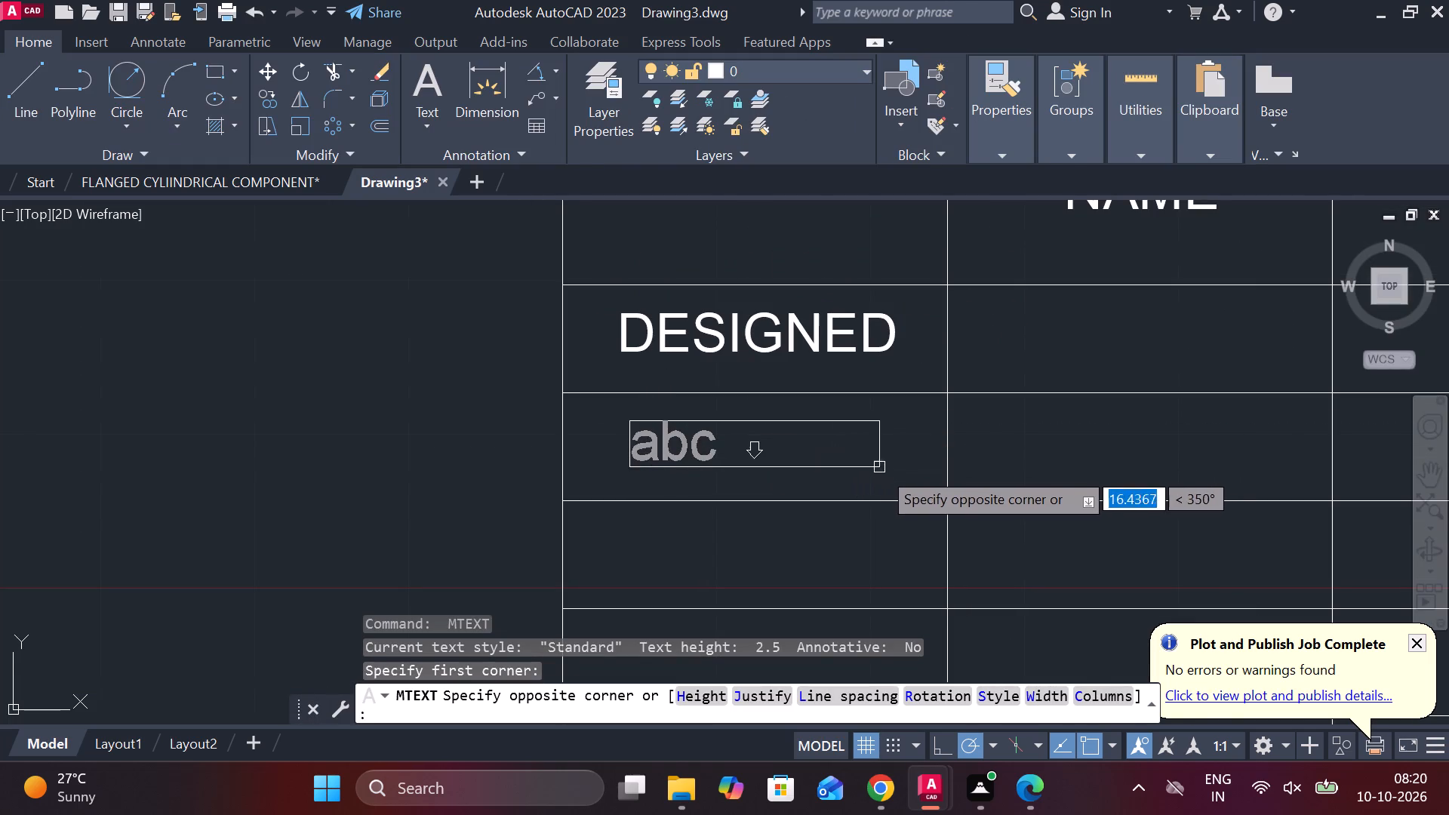
left_click(900, 472)
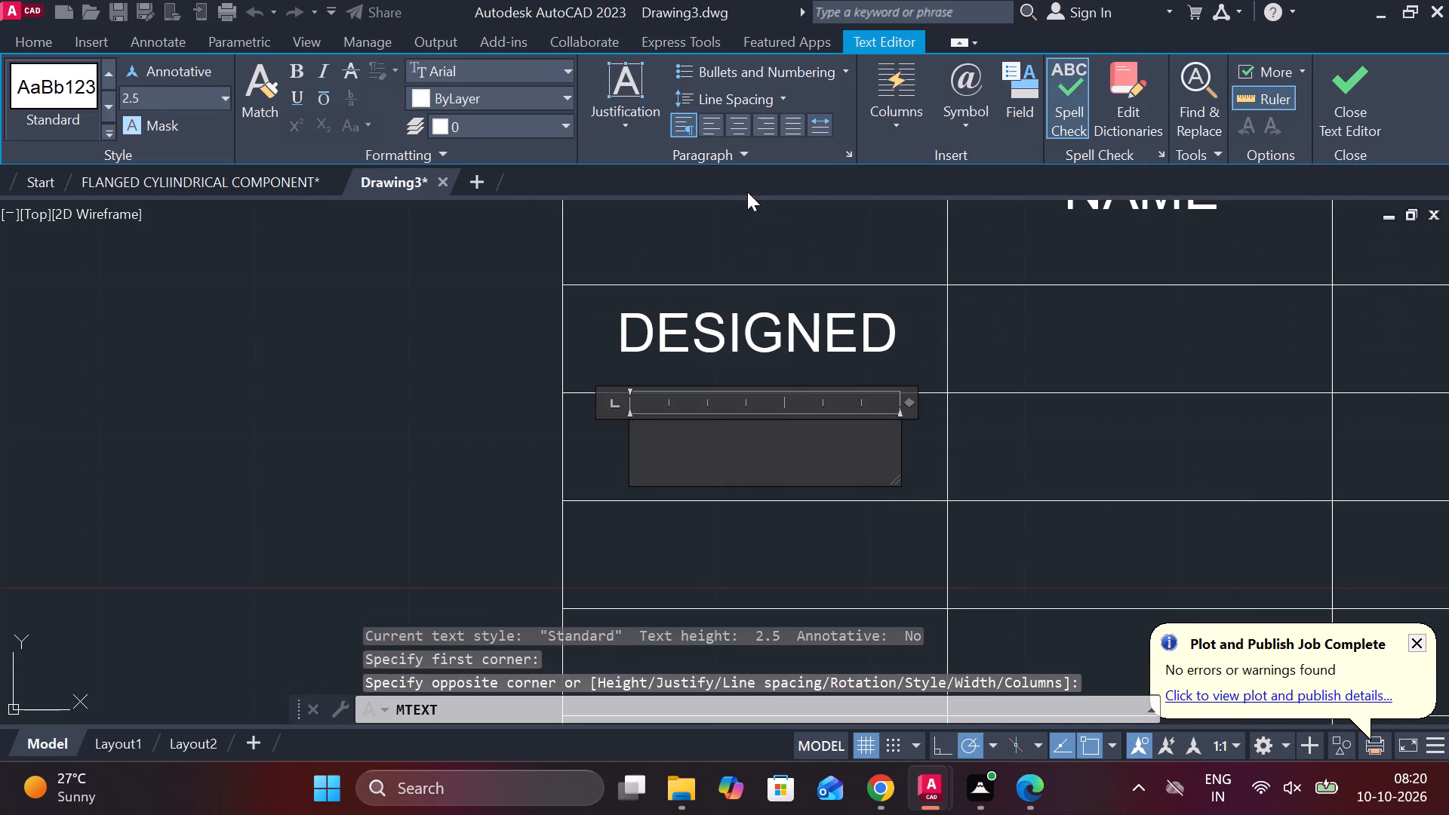
left_click(730, 130)
type("DRAWN")
left_click(1351, 104)
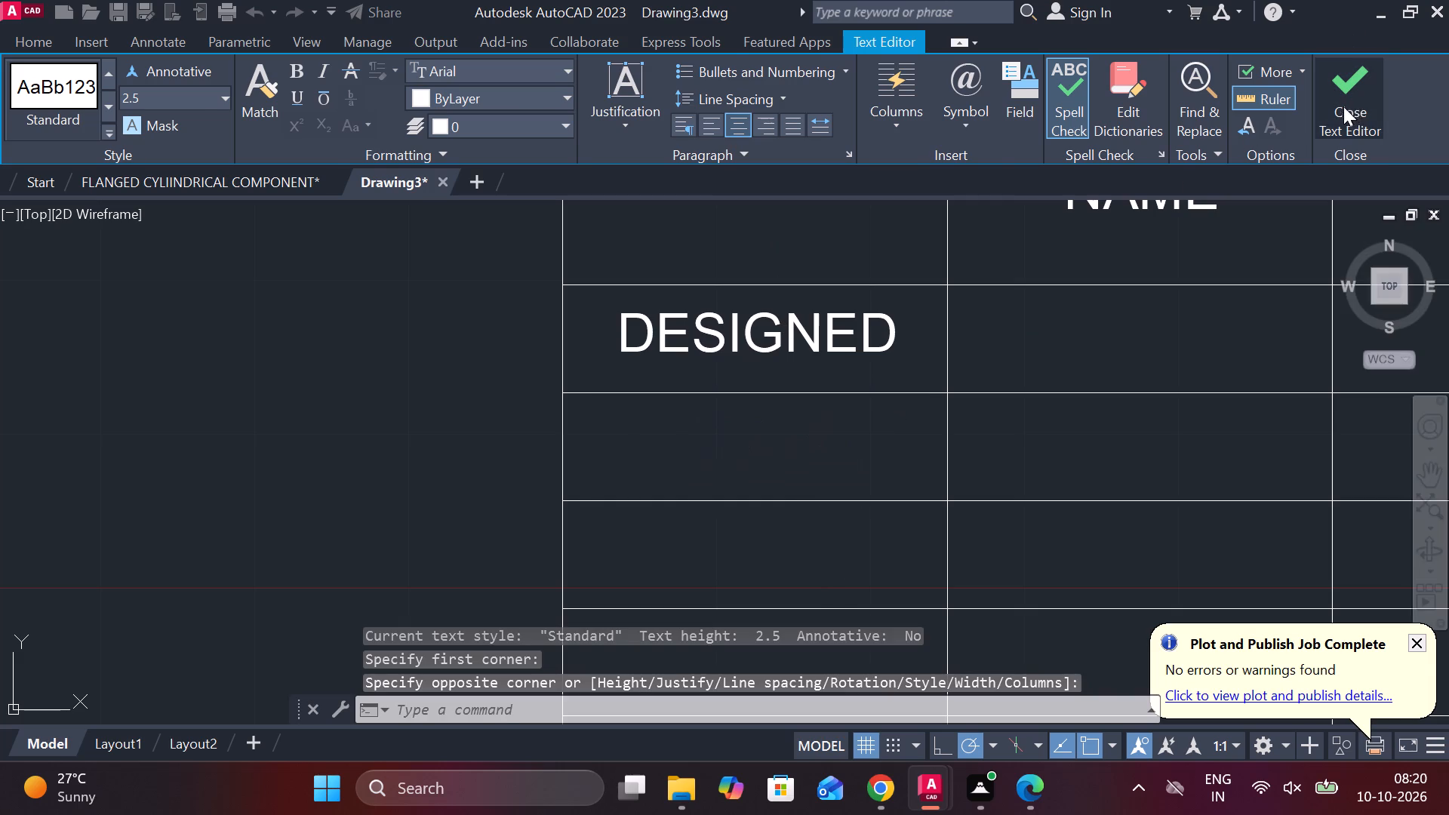
Add the centred multiline text "CHECKED" in the first column's cell directly below DRAWN.
scroll(1020, 277, "down", 2)
scroll(927, 401, "up", 1)
key("space")
scroll(839, 358, "up", 1)
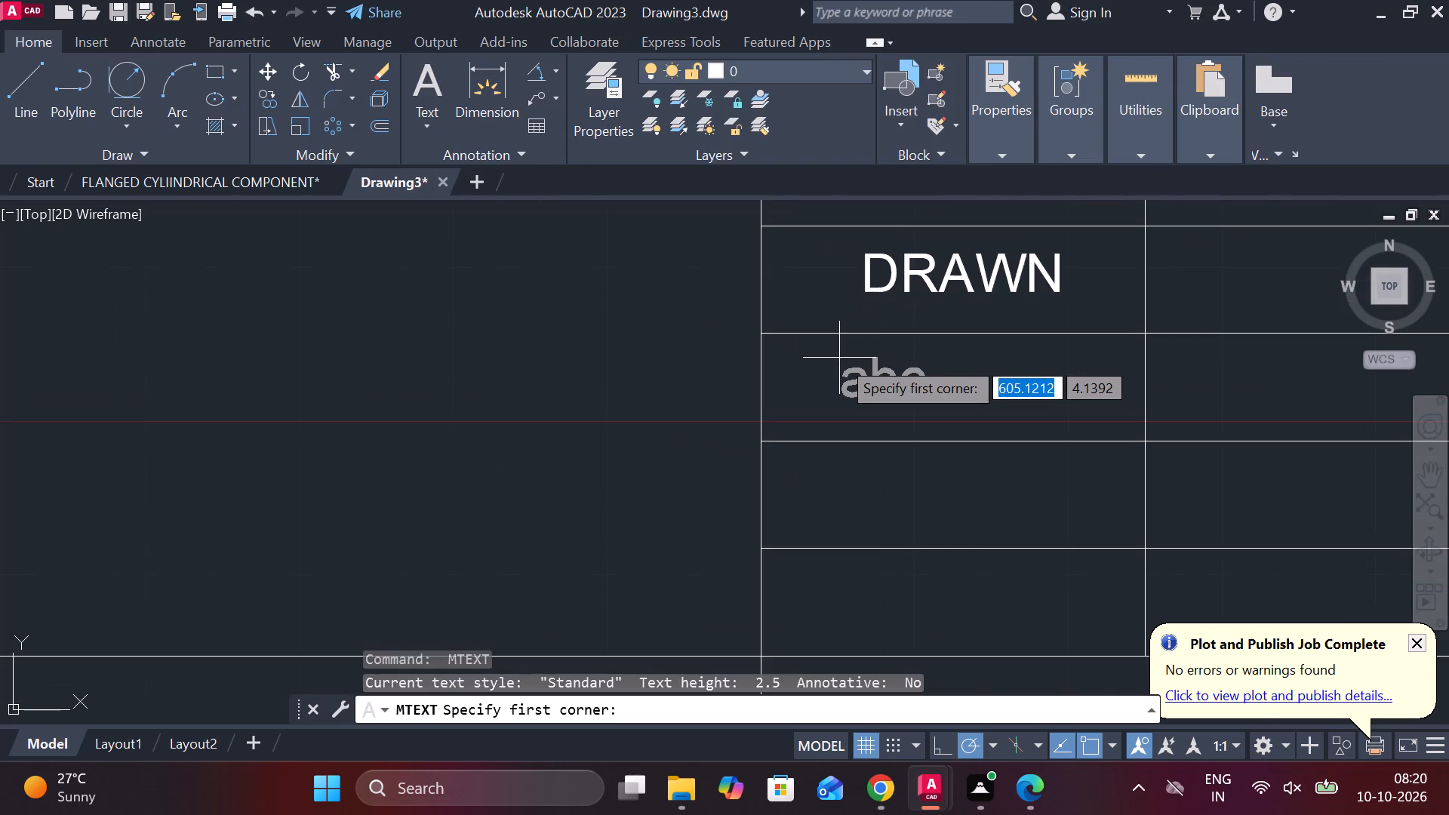
left_click(832, 352)
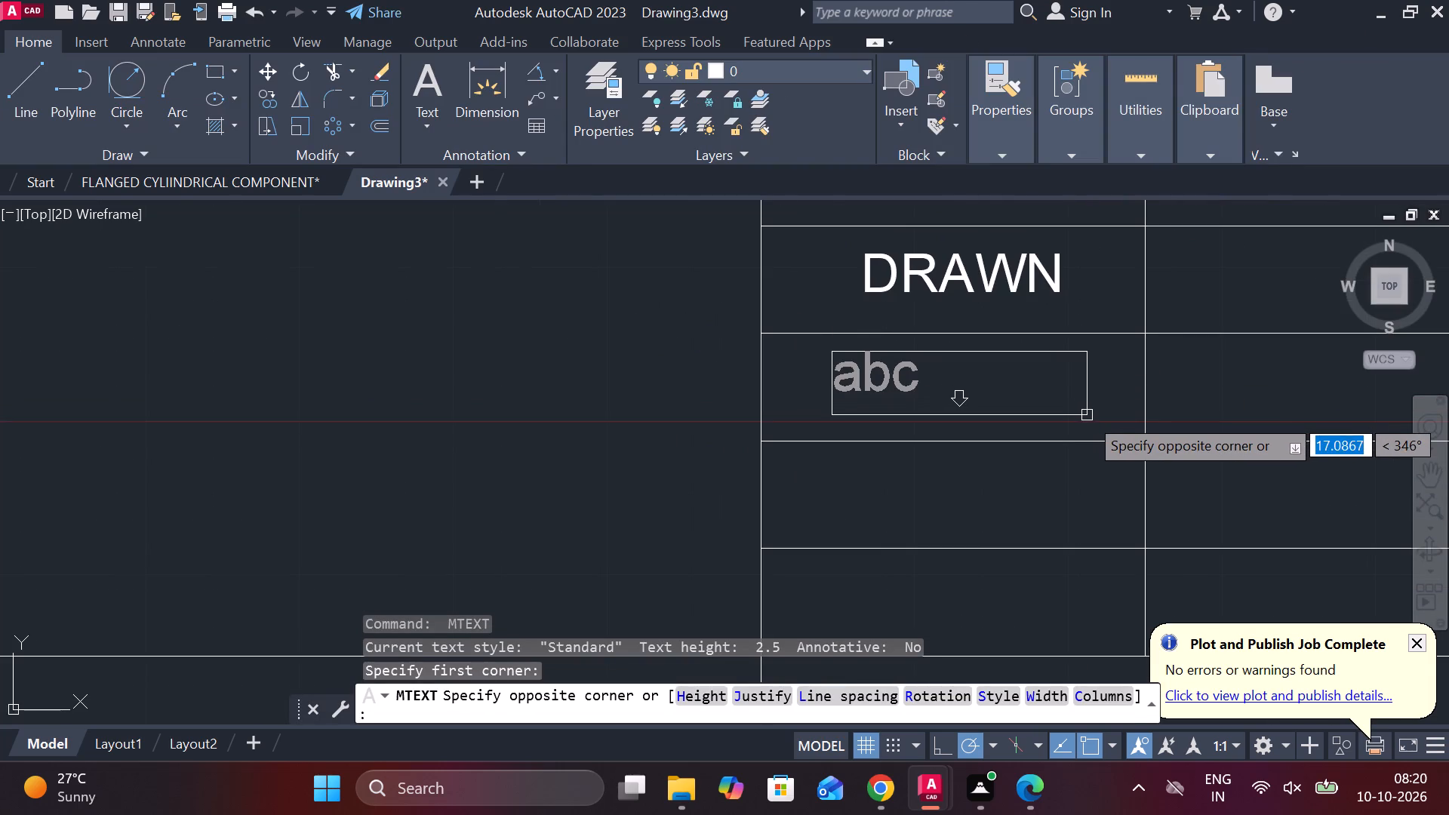
left_click_drag(1087, 416, 1095, 416)
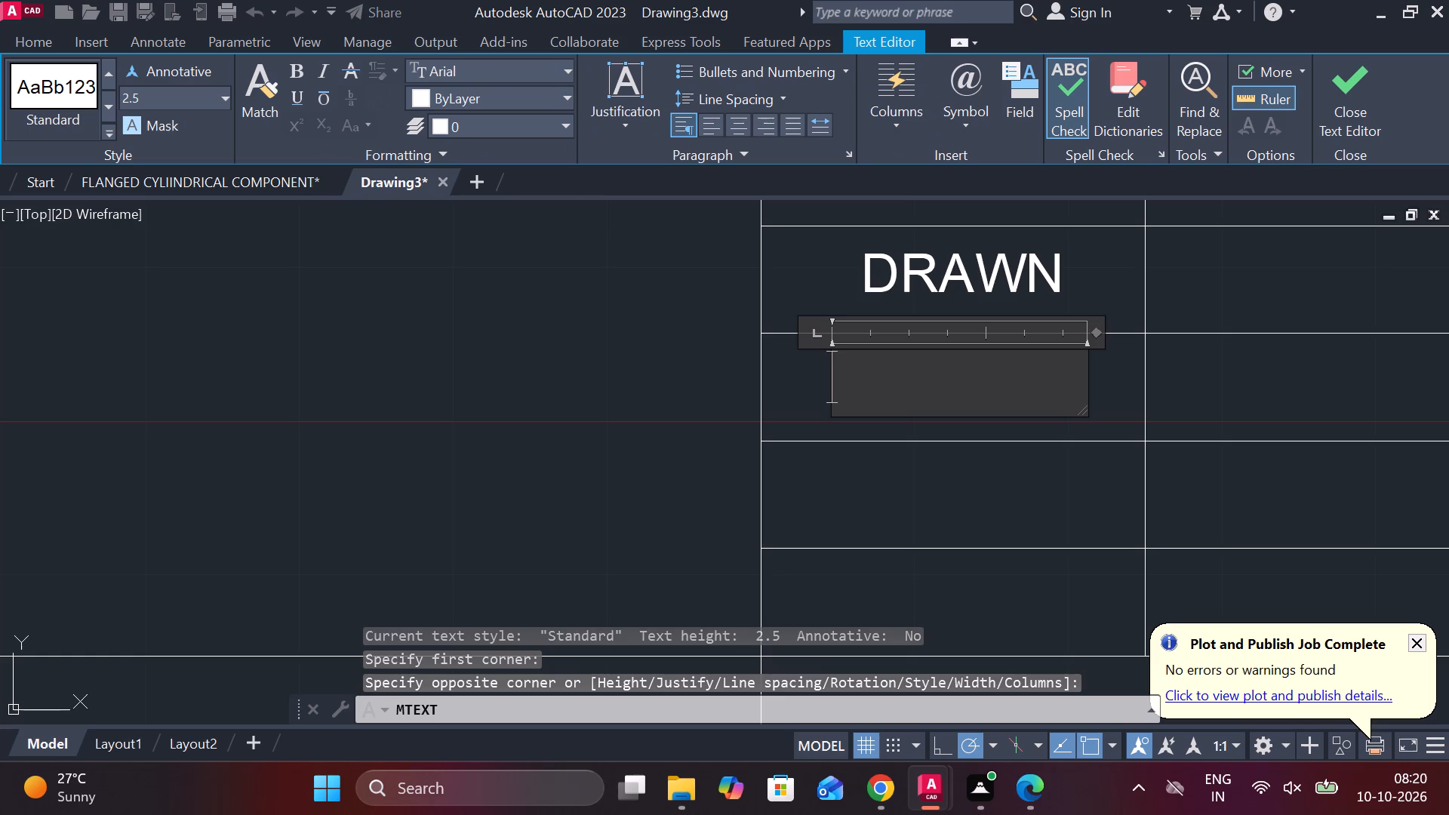
key("c")
type("HECKED")
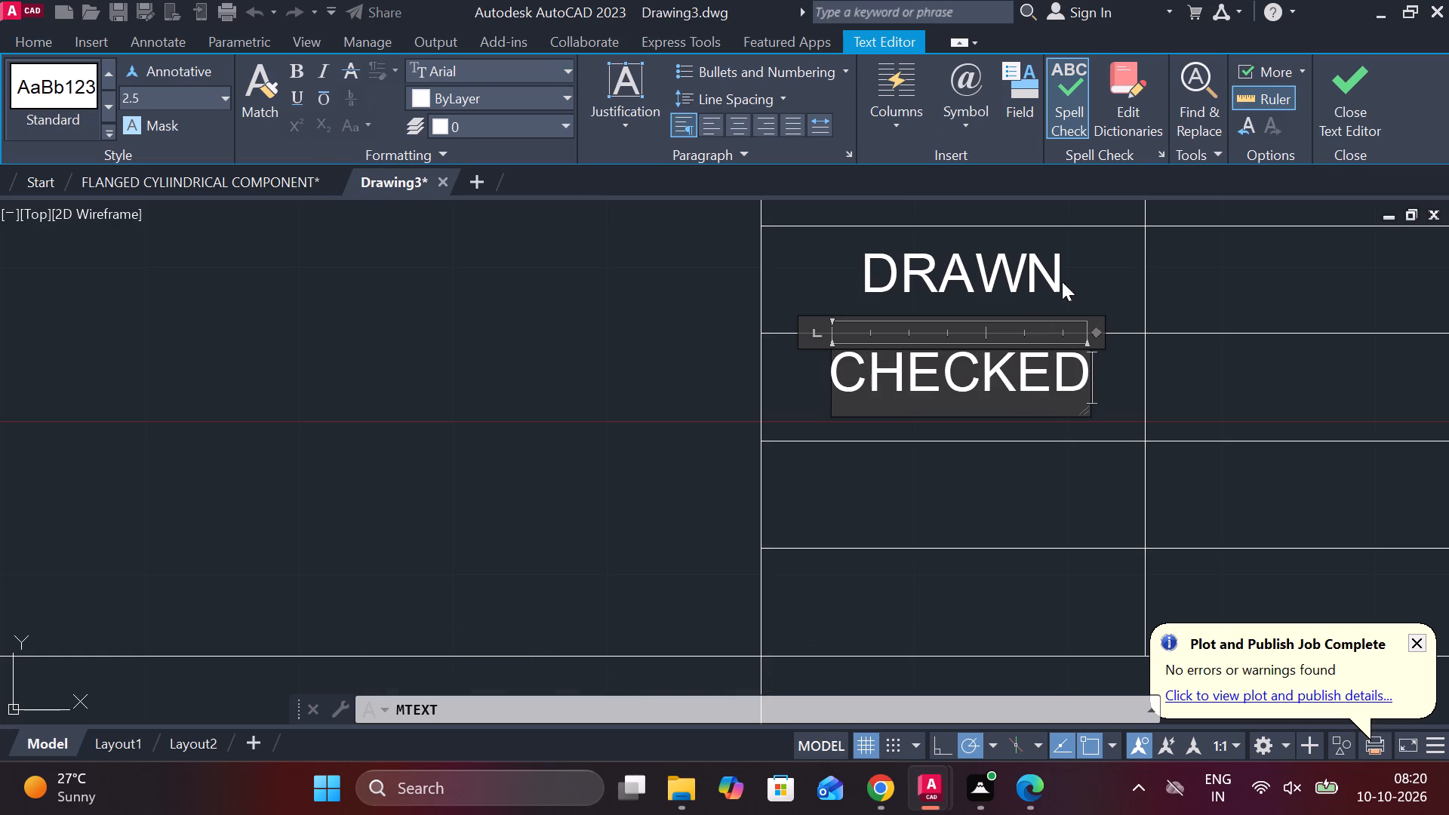
left_click(744, 131)
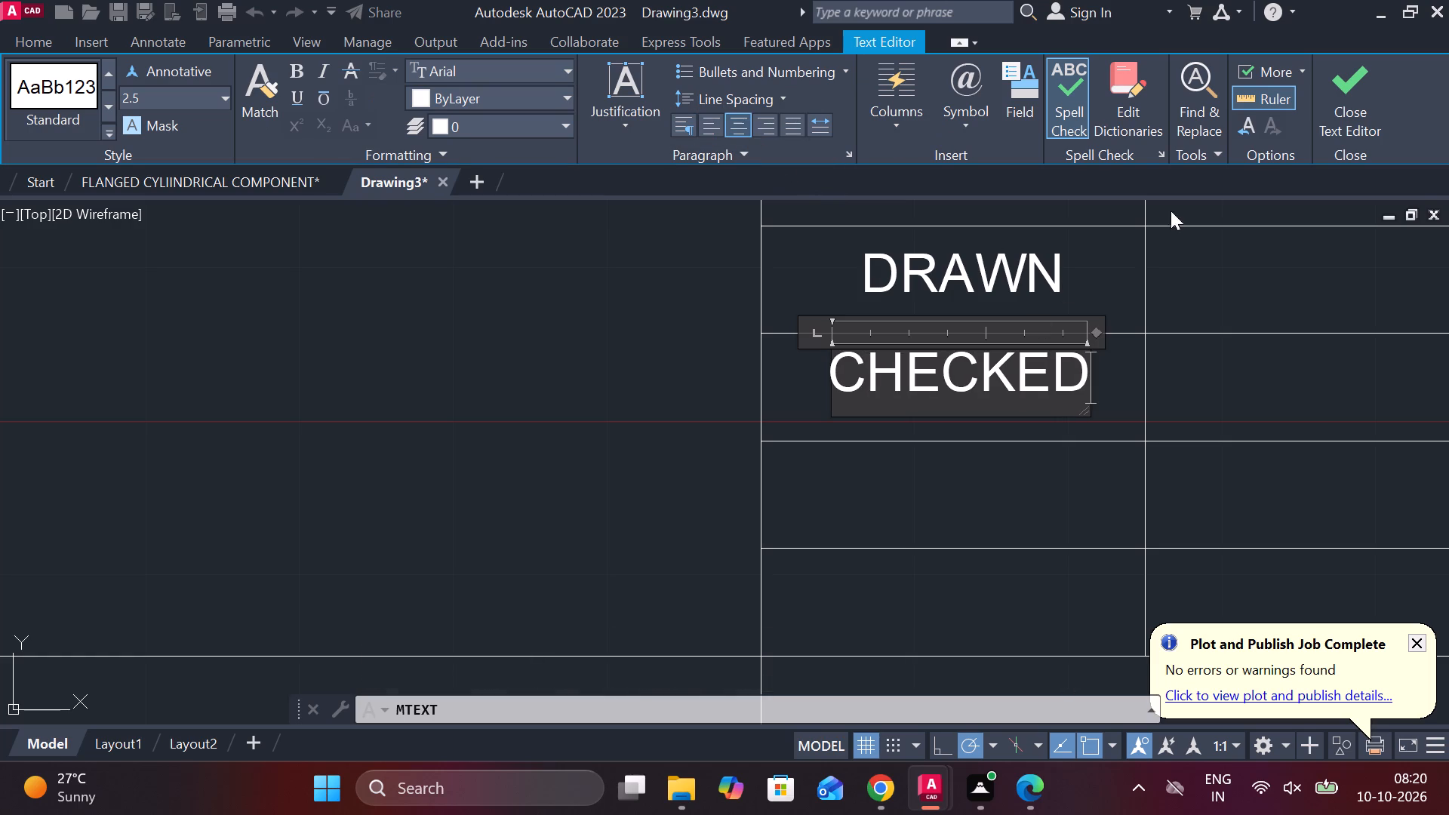
left_click(1341, 127)
Add the centred multiline text "STANDARD" in the first column's cell directly below CHECKED.
scroll(1124, 323, "down", 1)
middle_click_drag(968, 451, 955, 395)
key("space")
scroll(947, 362, "up", 2)
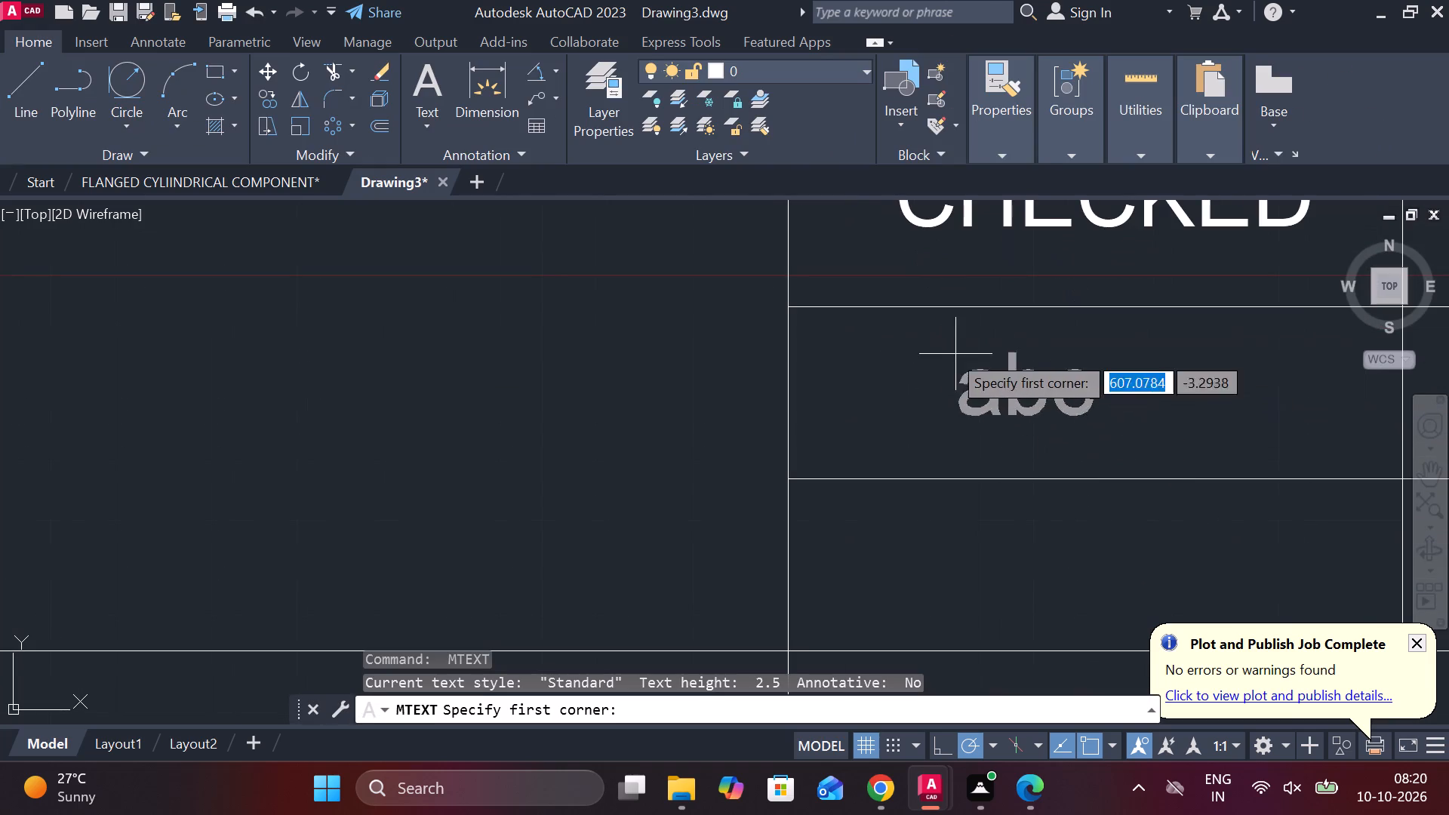
left_click(894, 334)
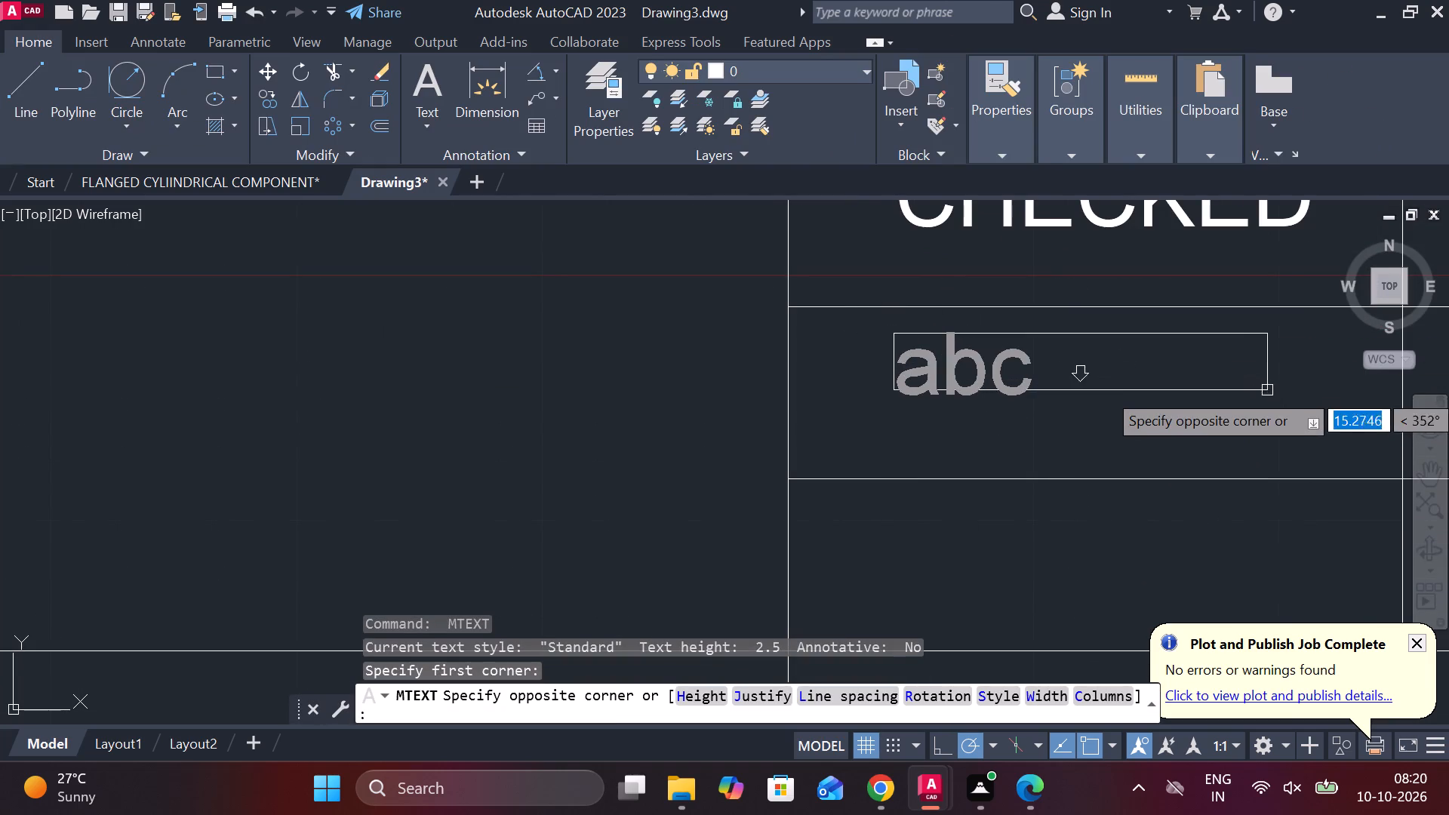
left_click(1330, 438)
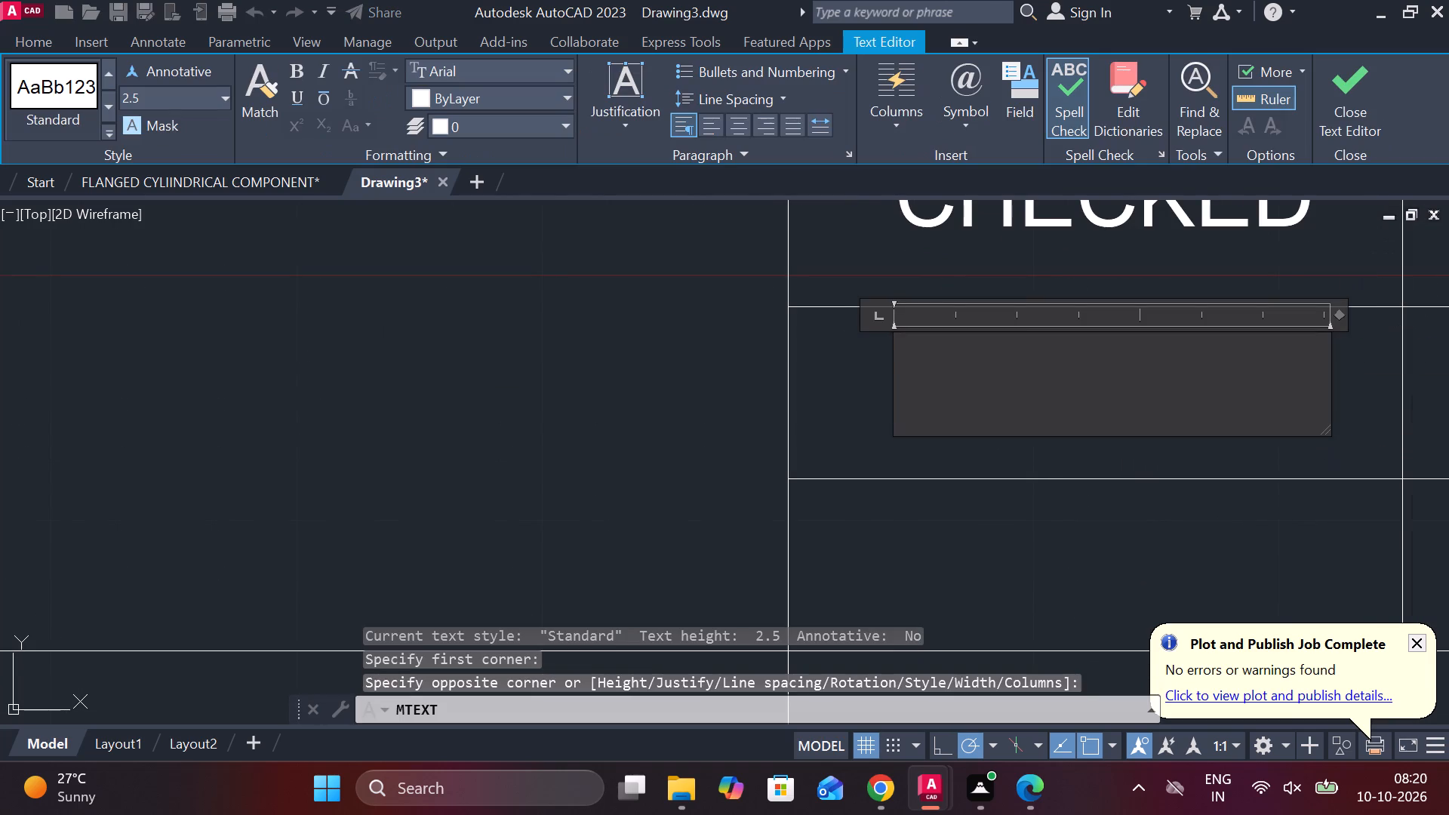
left_click(743, 132)
type("STA")
type("NDARD")
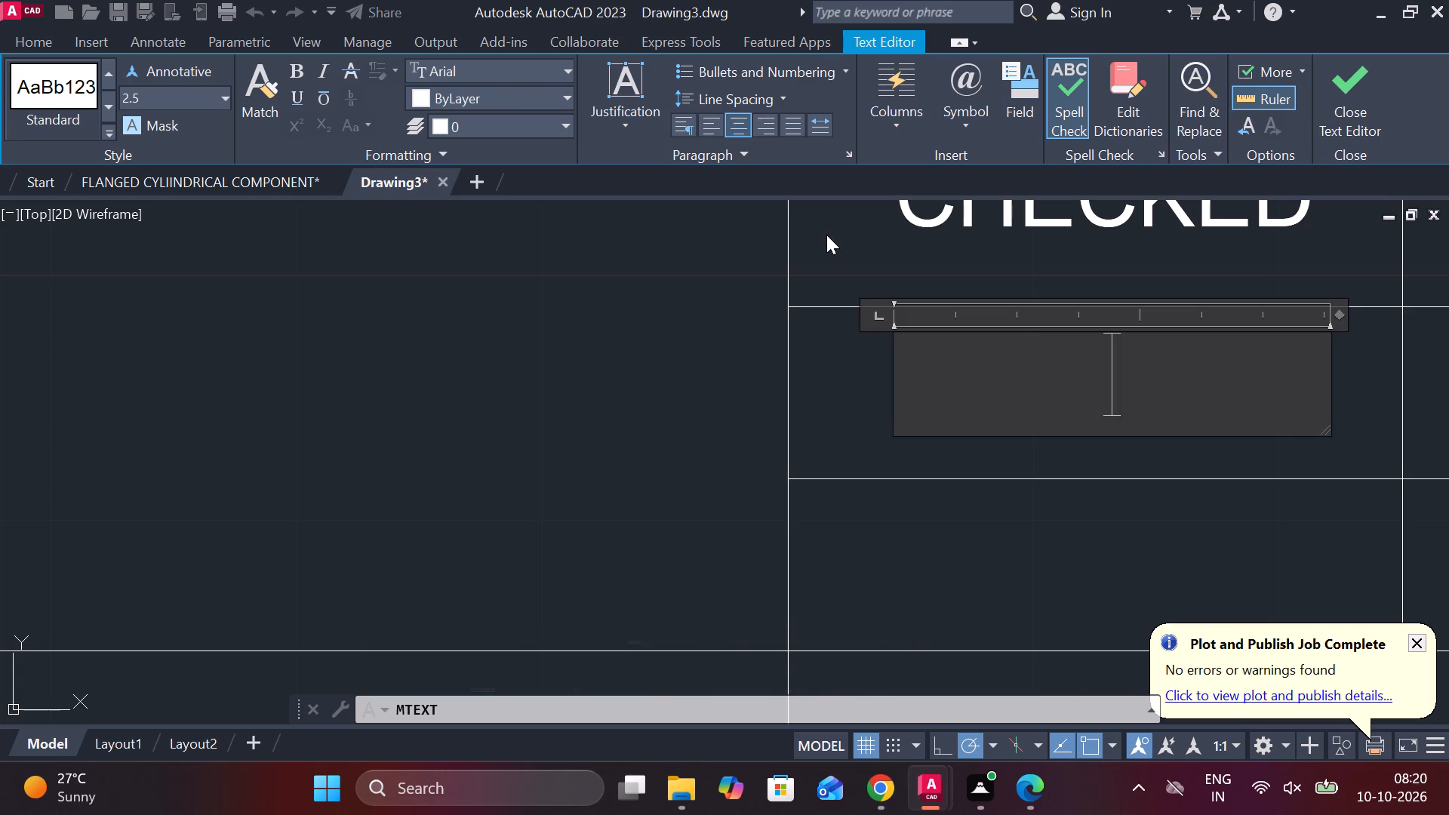
type("ST")
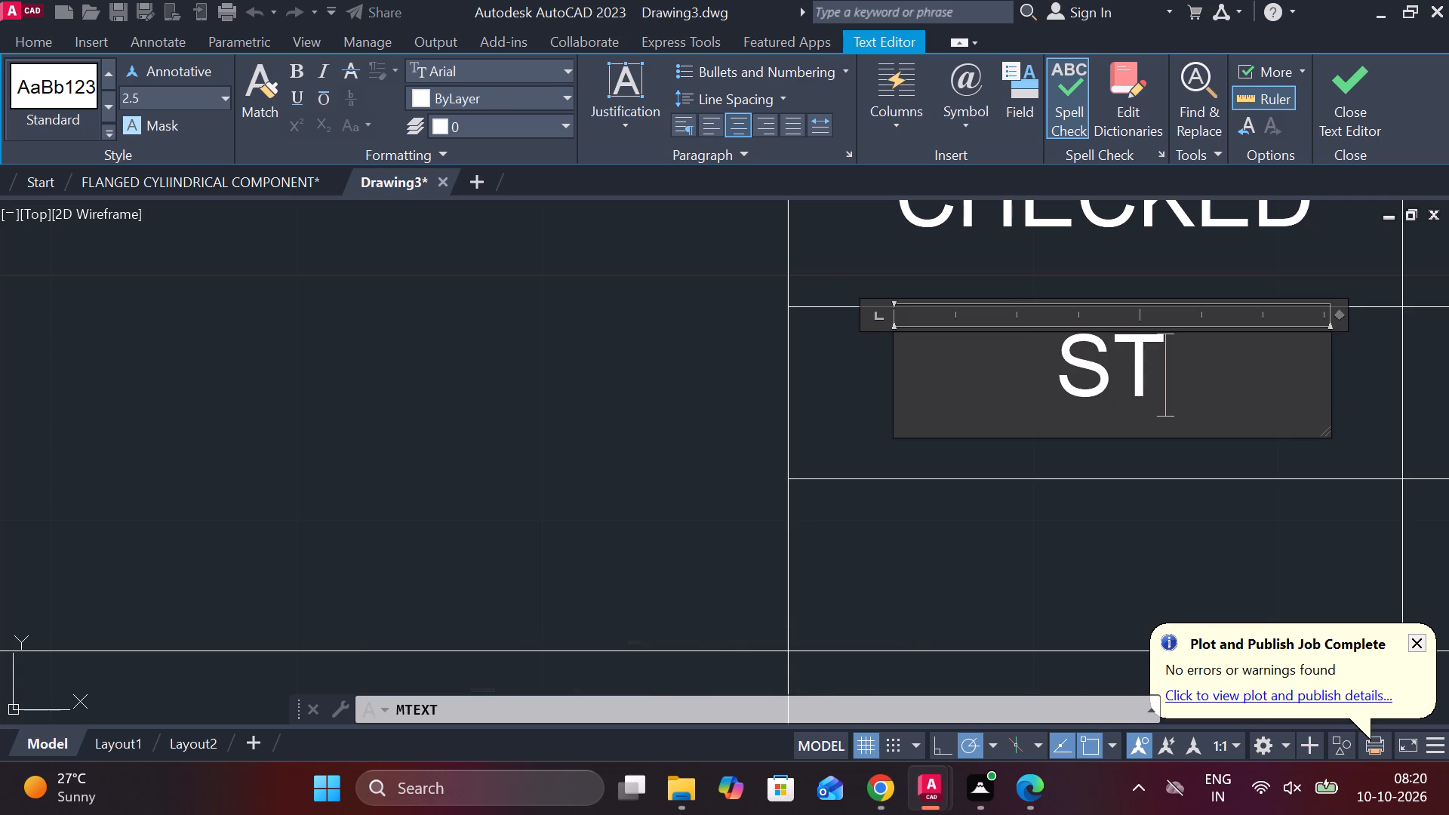
type("ANDARD")
left_click(1360, 94)
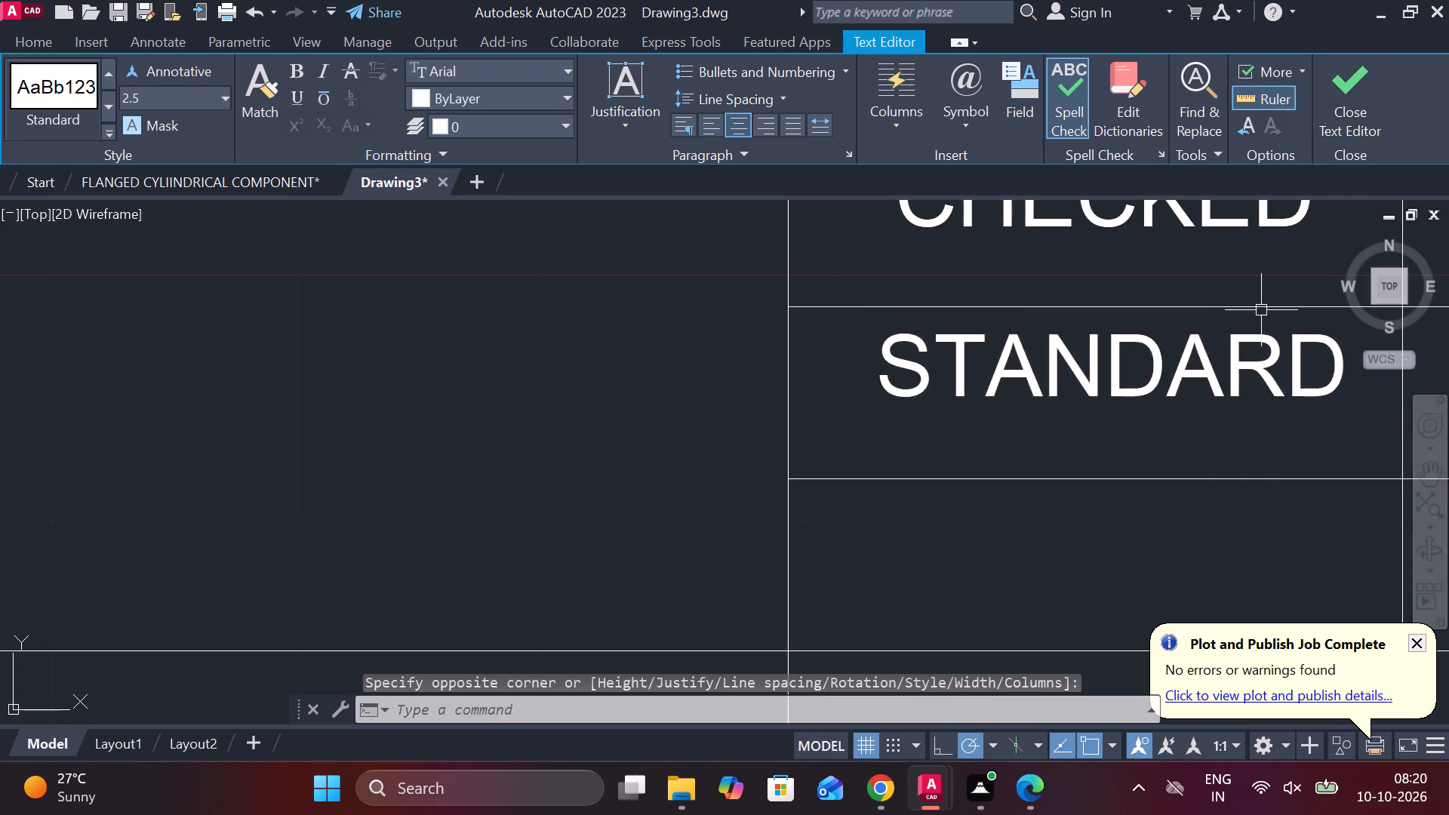
Add the centred multiline text "APROVED" in the first column's last cell, directly below STANDARD.
scroll(1253, 322, "down", 1)
middle_click_drag(1244, 352, 1046, 281)
key("space")
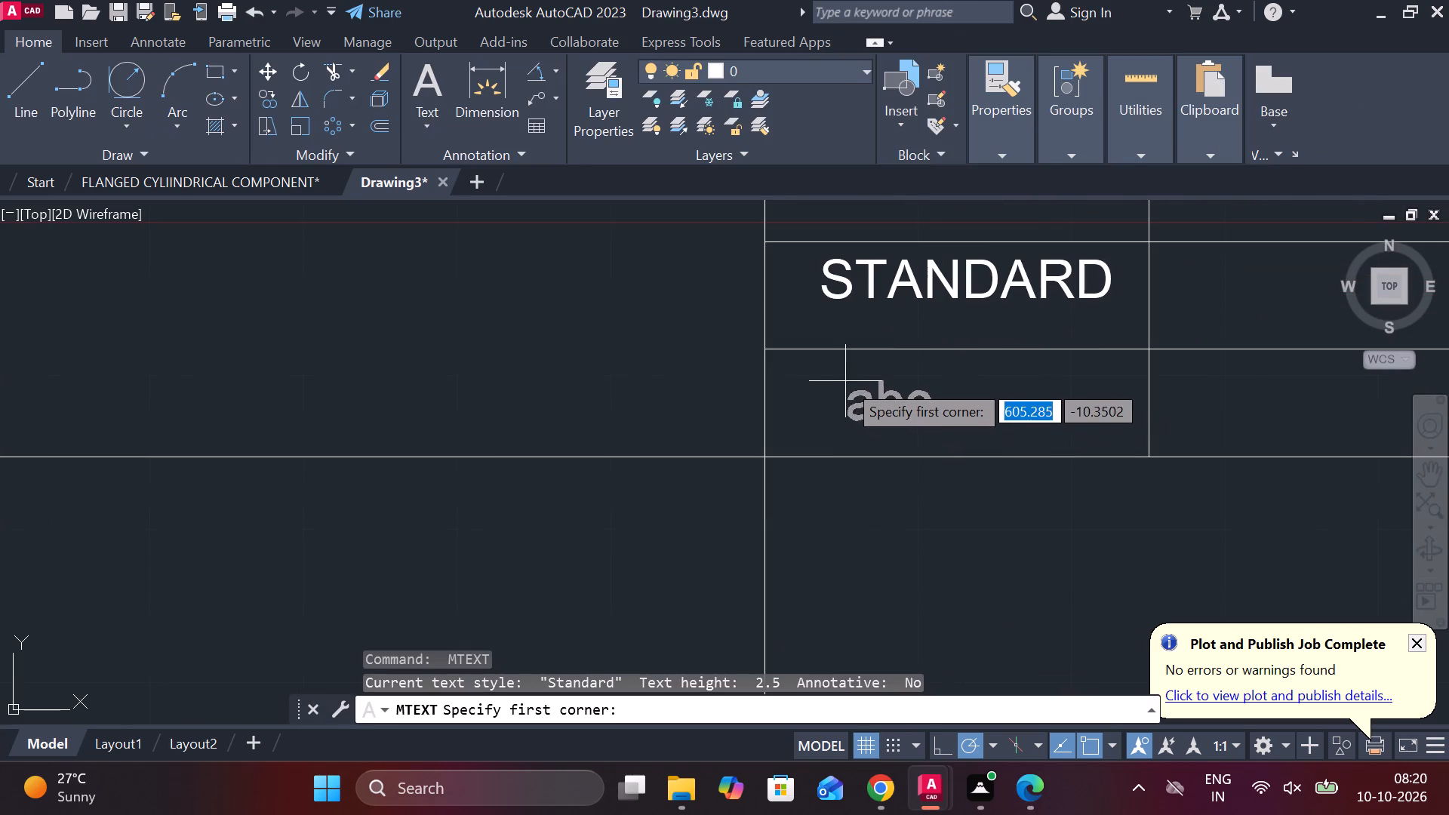
left_click(835, 372)
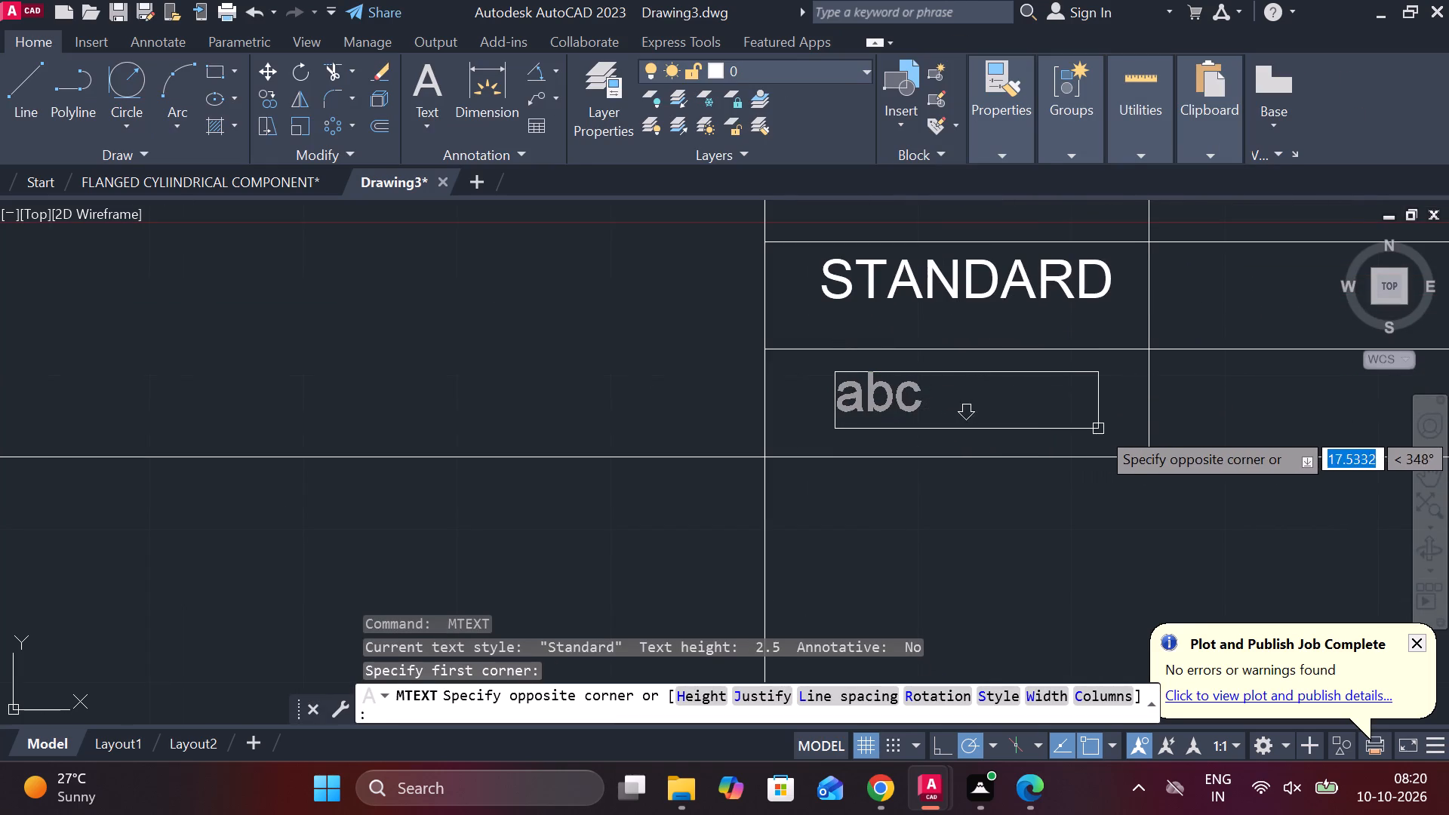
left_click(1099, 429)
left_click(743, 125)
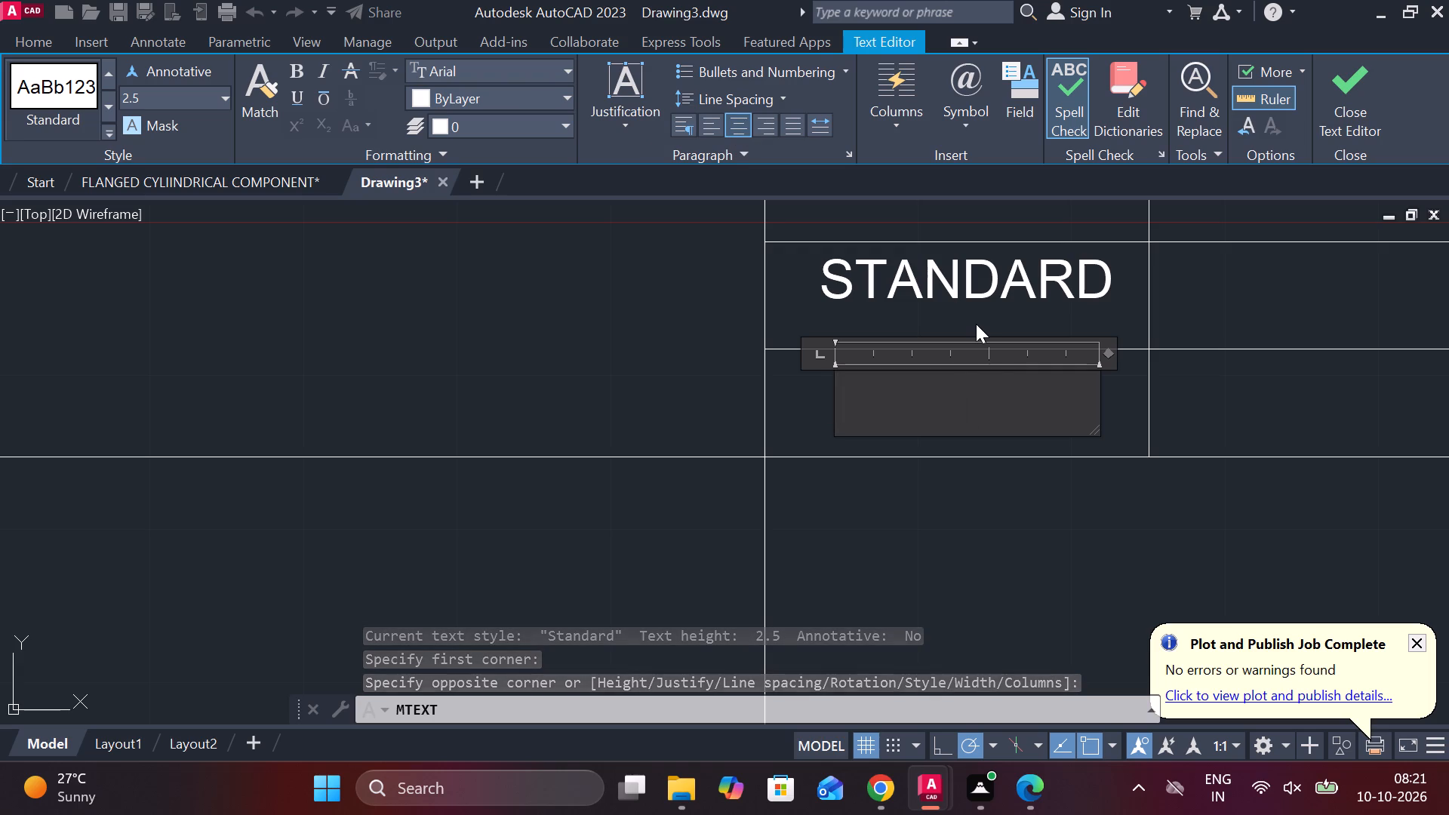
type("APROVED")
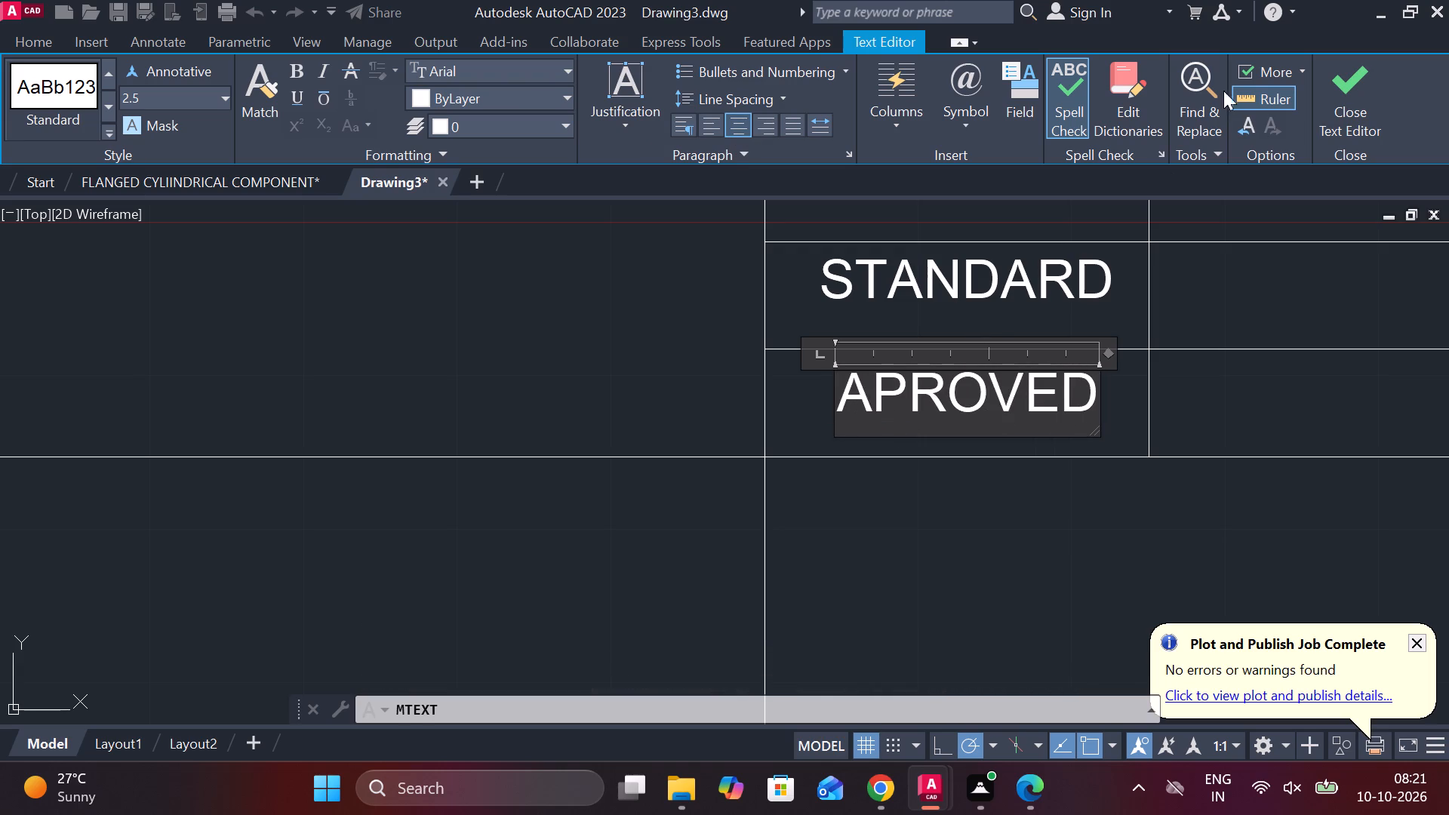
left_click(1337, 106)
Add the left-aligned multiline text "DRAWING NO" in the upper left of the wide cell beneath the three label columns.
scroll(1067, 335, "down", 2)
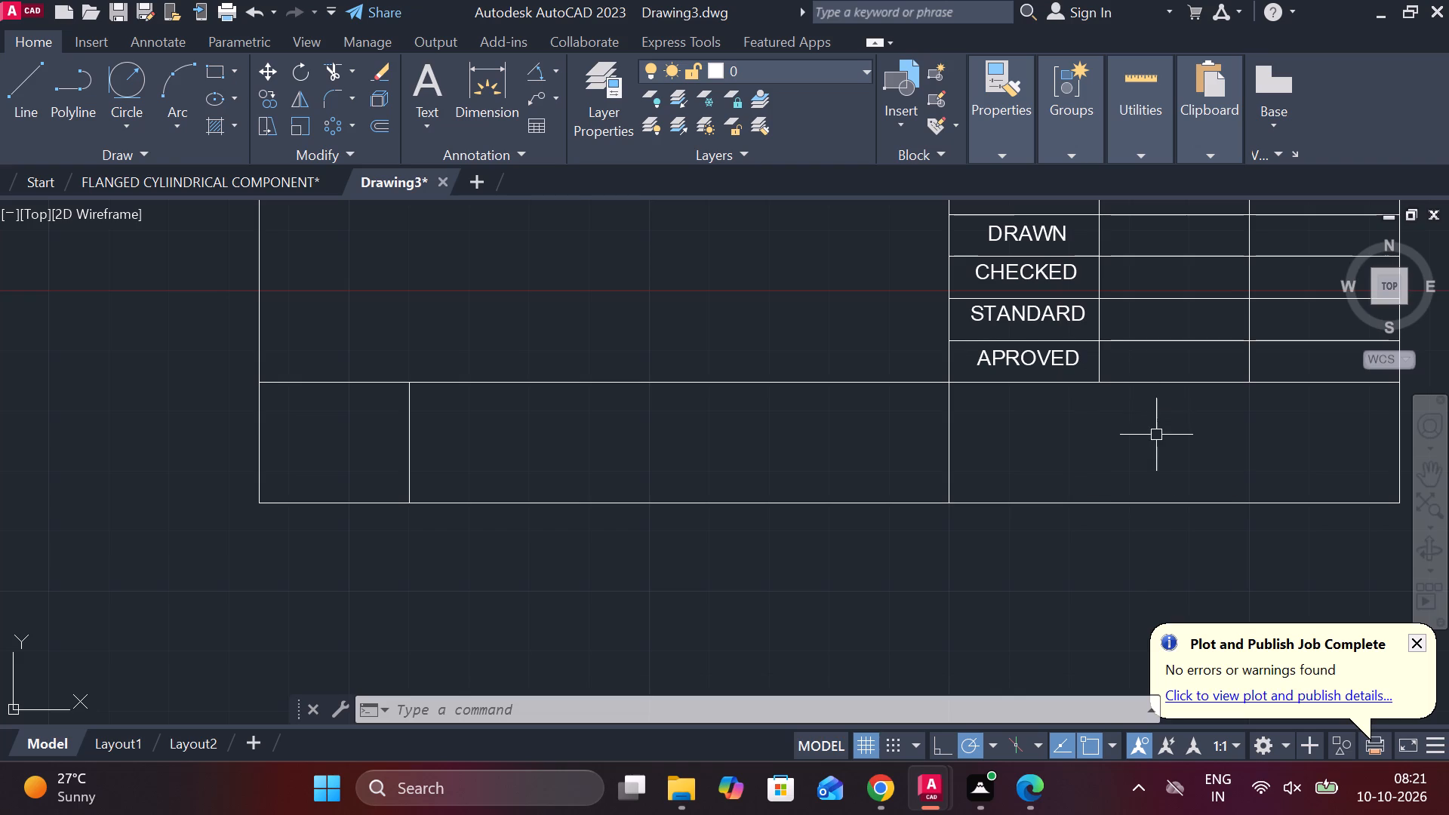
middle_click_drag(1156, 435, 932, 534)
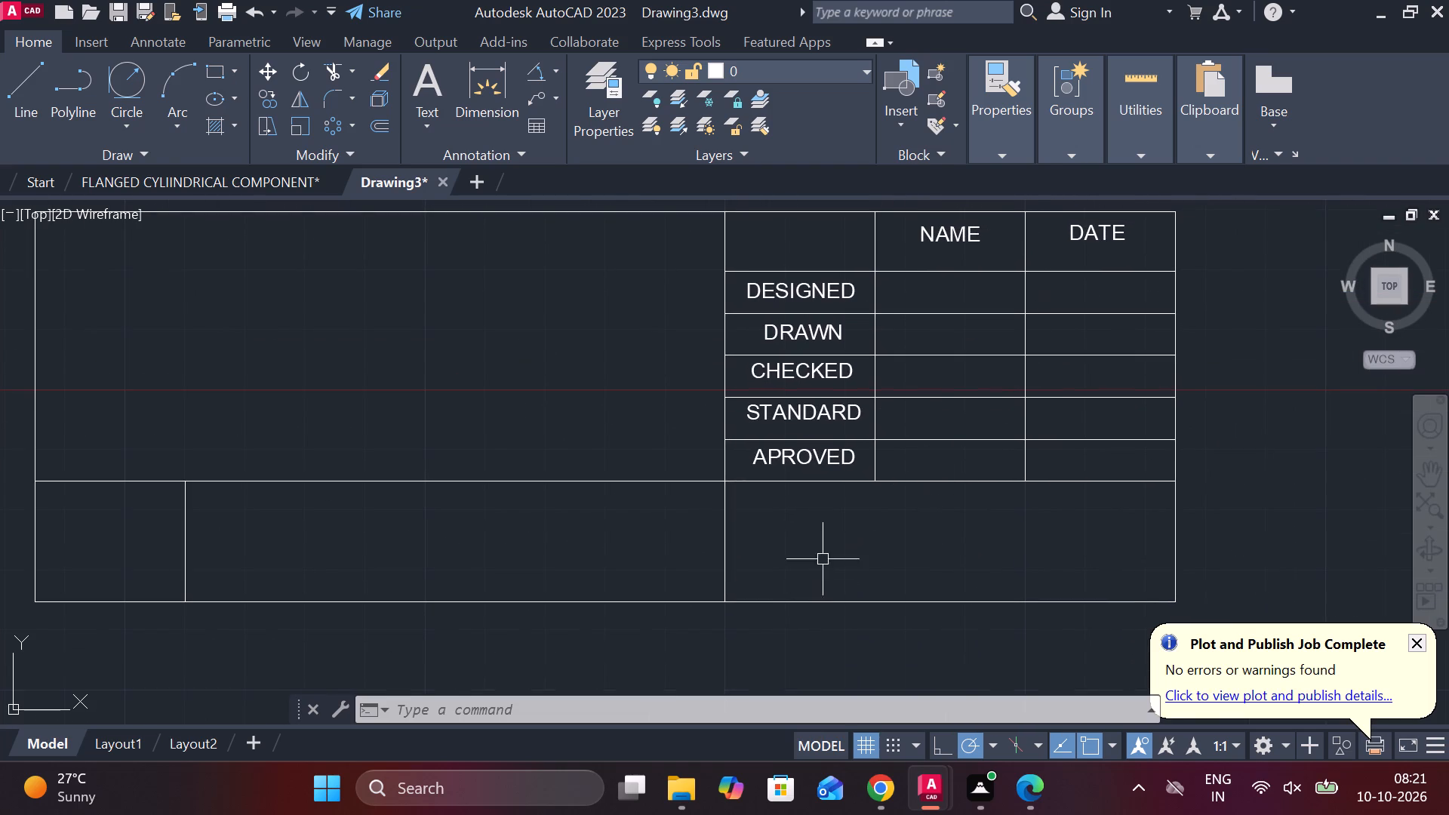
key("space")
scroll(846, 532, "up", 2)
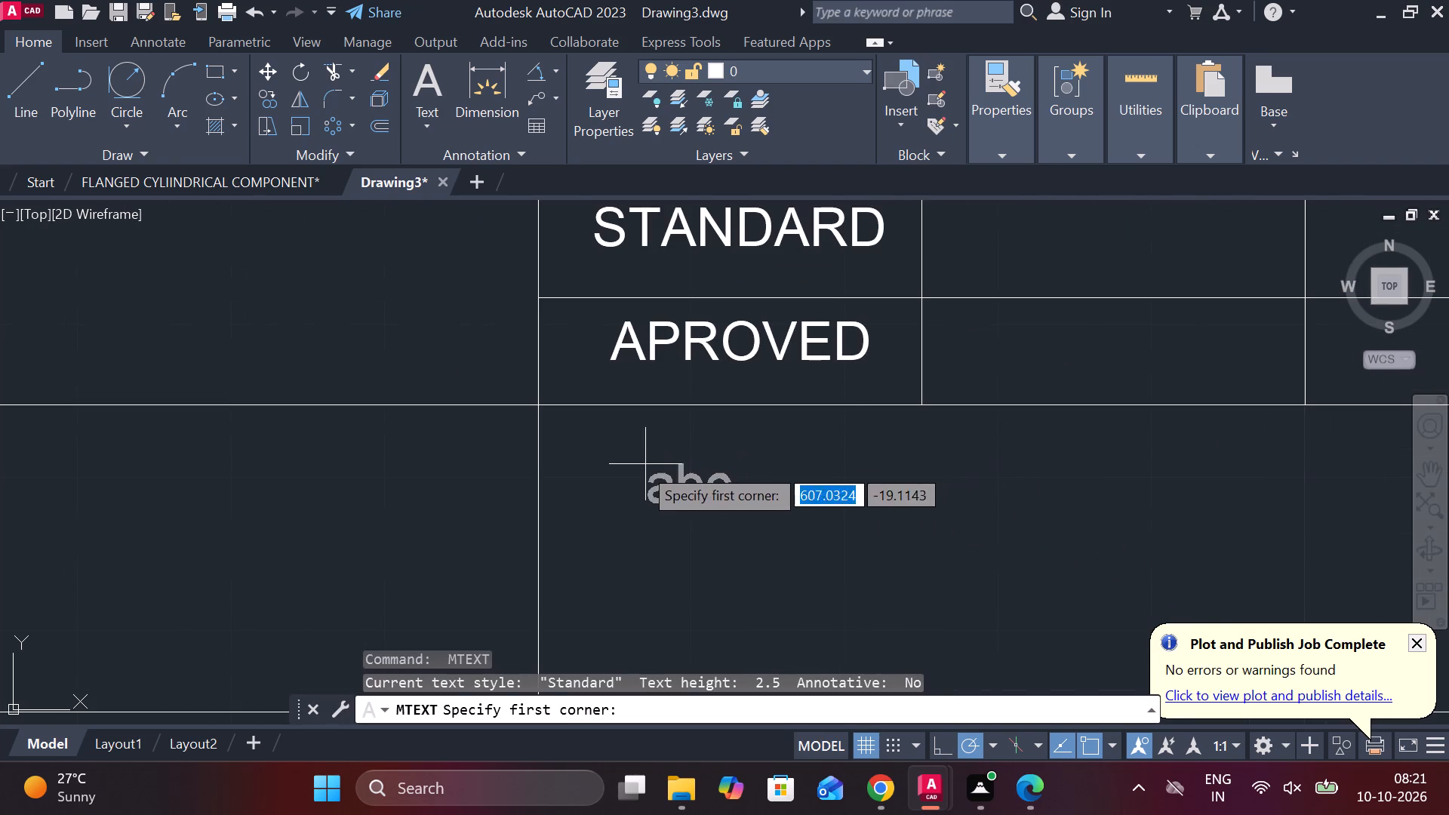
left_click(641, 465)
left_click(1103, 527)
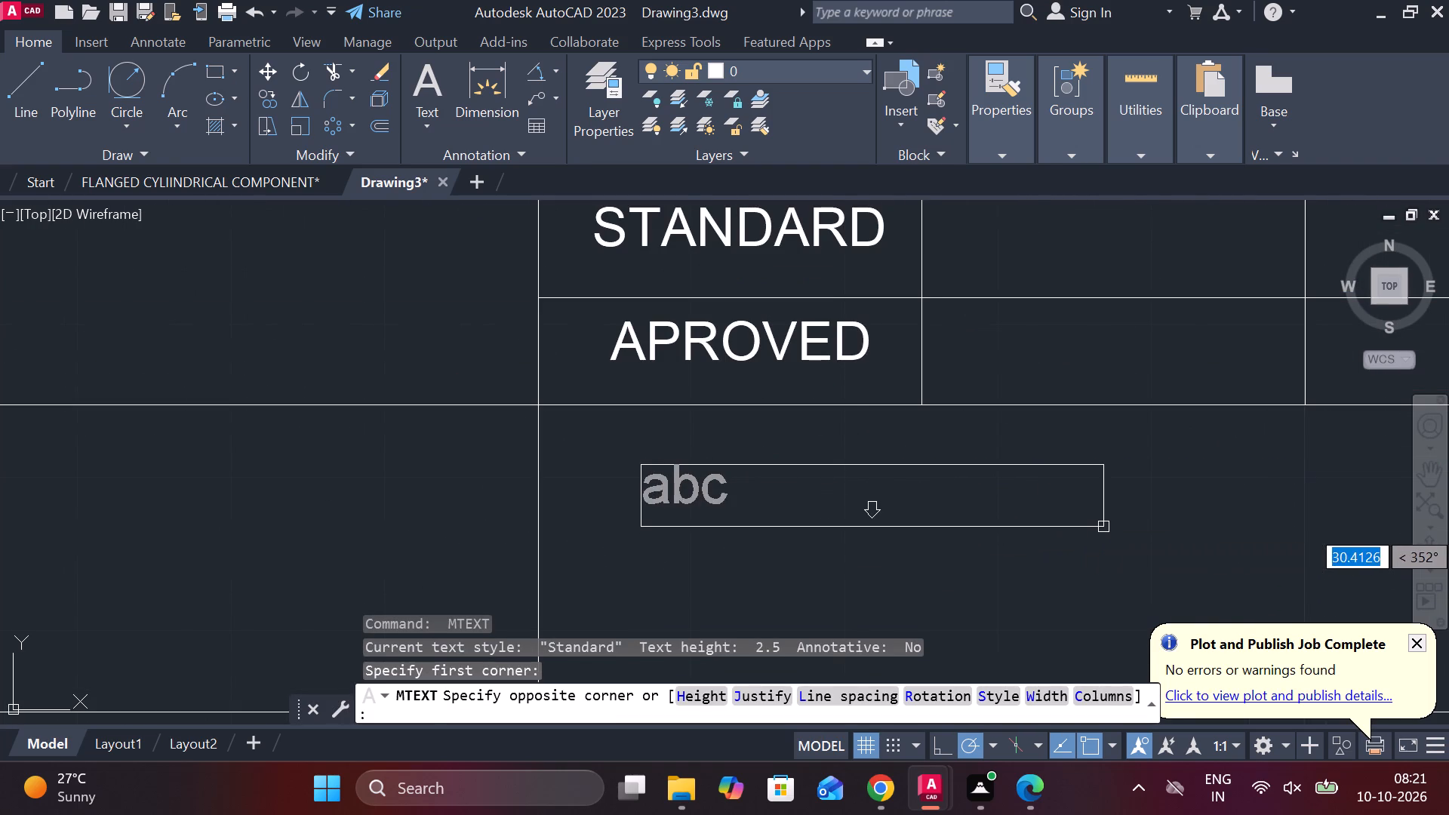
type("DR")
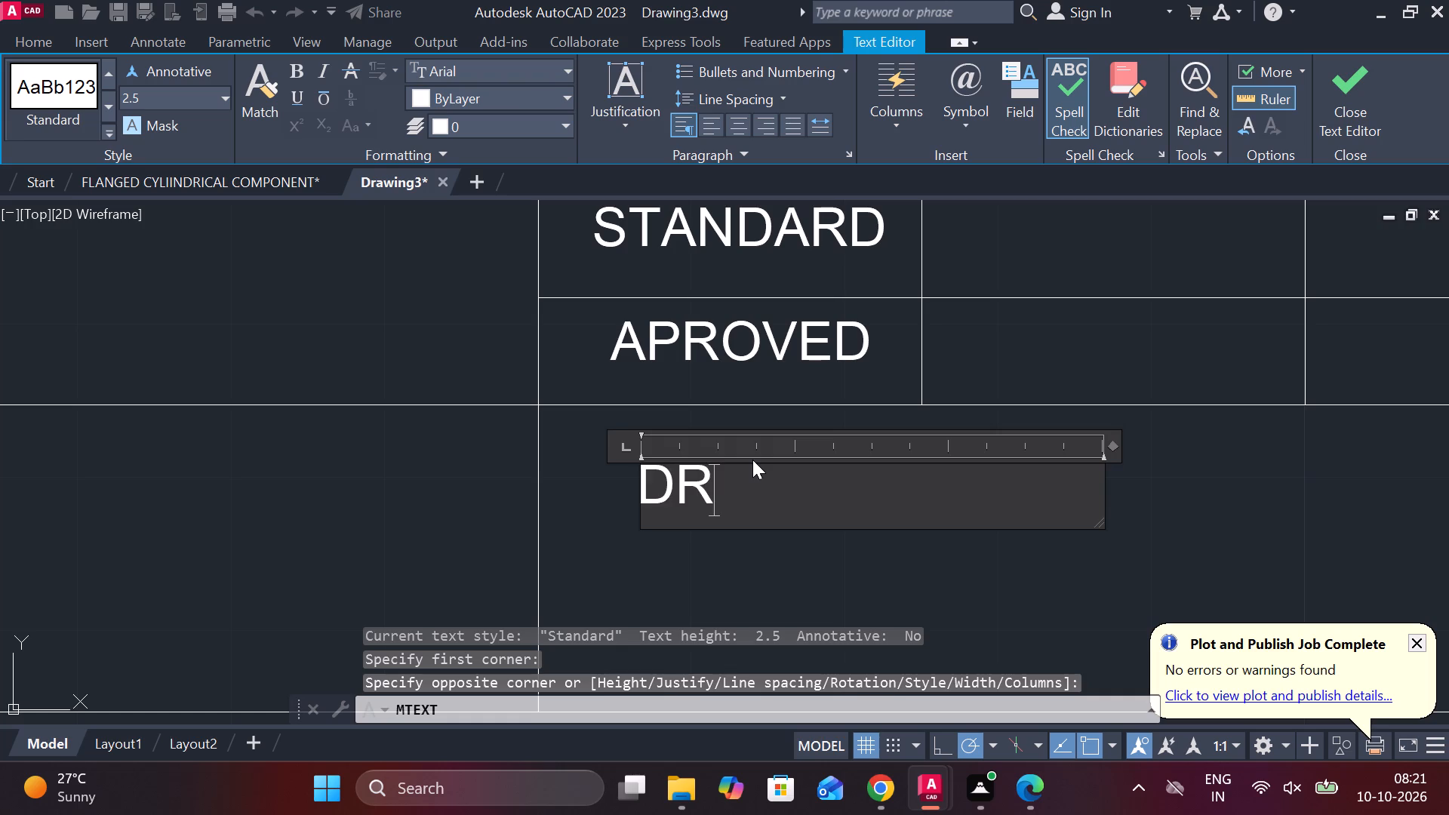
type("AWIN")
type("G NO")
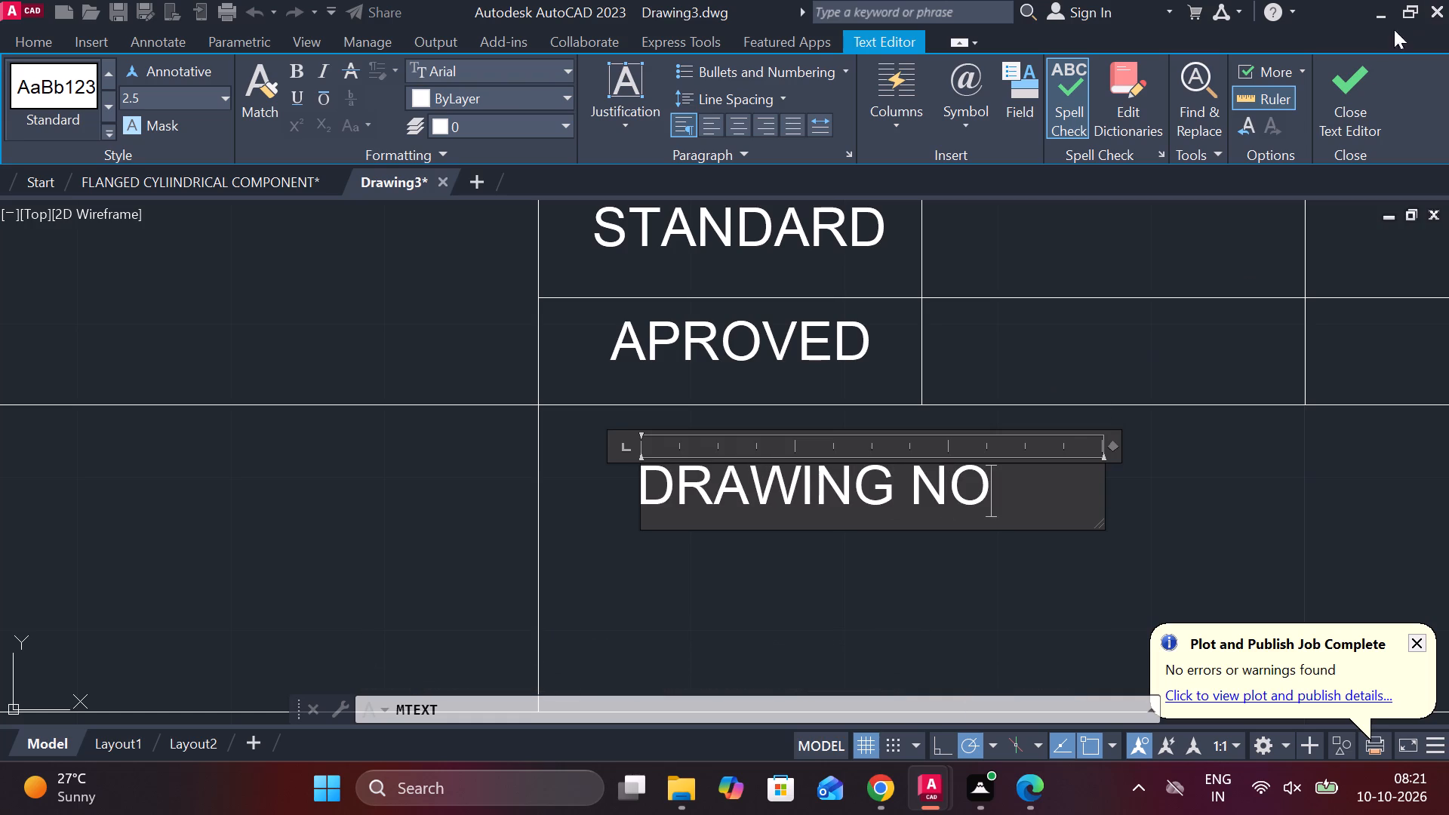
left_click(1352, 83)
Add the left-aligned multiline text "SHEET NO 1 of 1" in the lower right corner of the DRAWING NO cell.
scroll(1185, 394, "down", 1)
middle_click_drag(1183, 410, 891, 315)
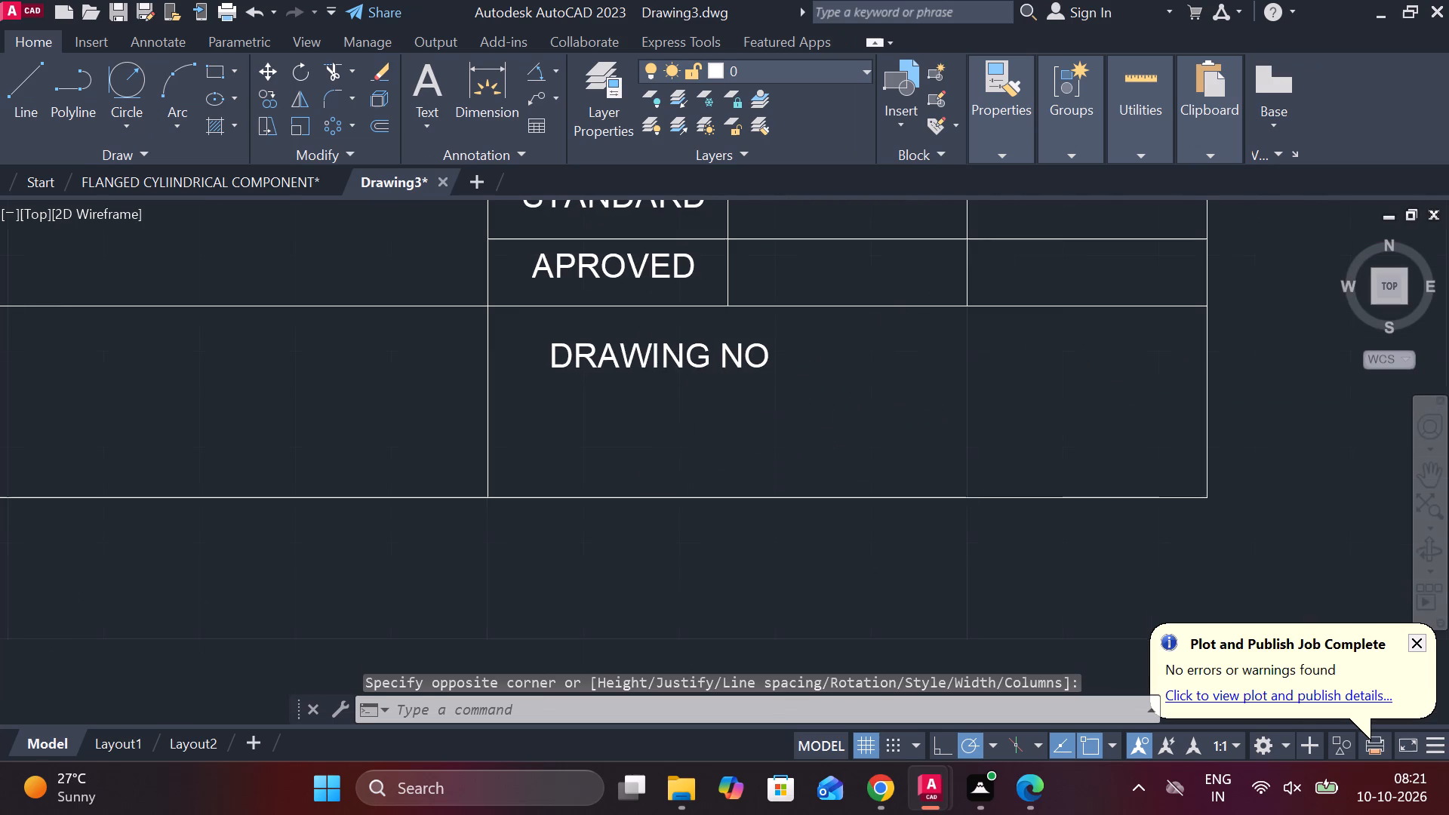
key("space")
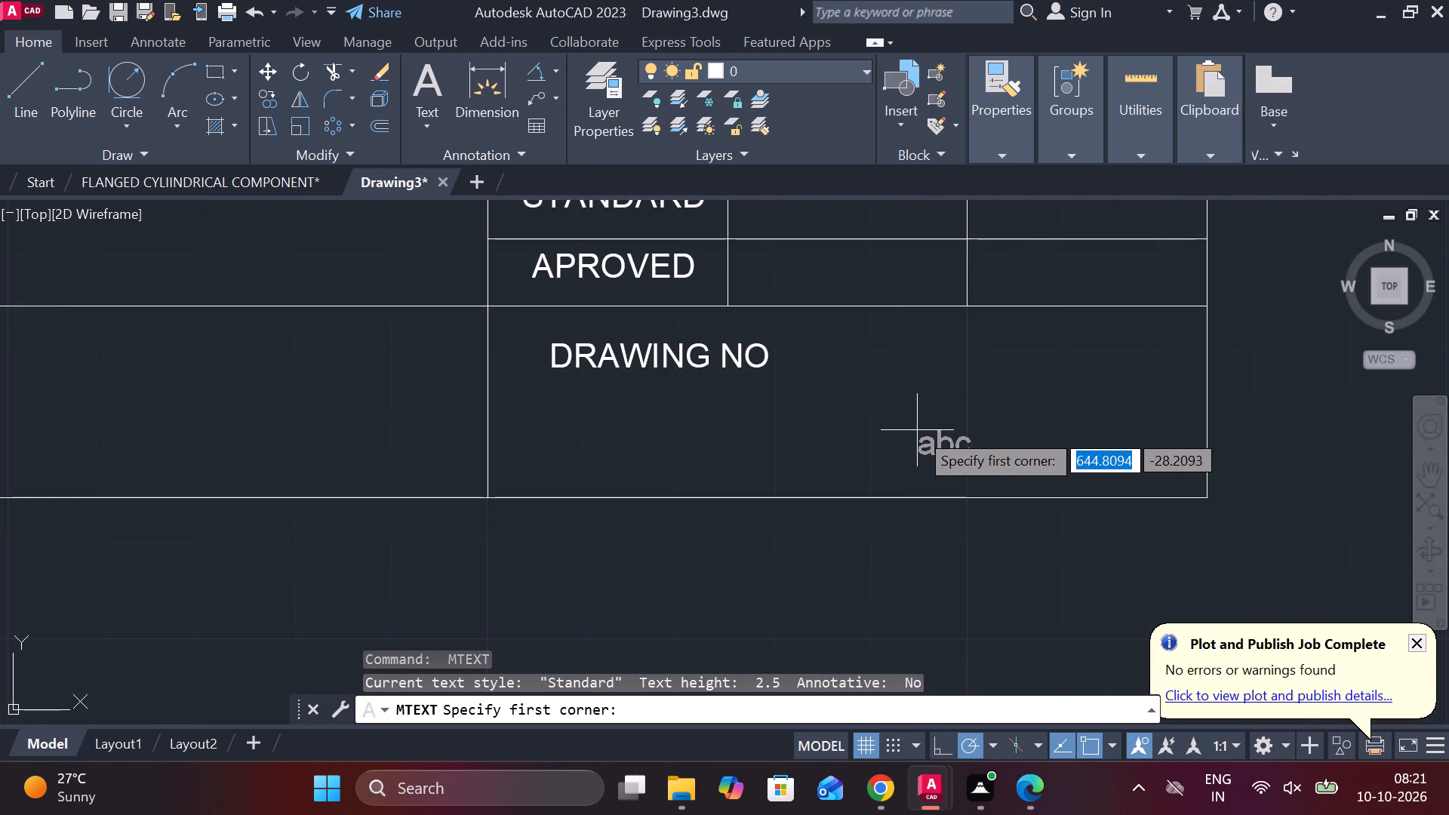
left_click(917, 430)
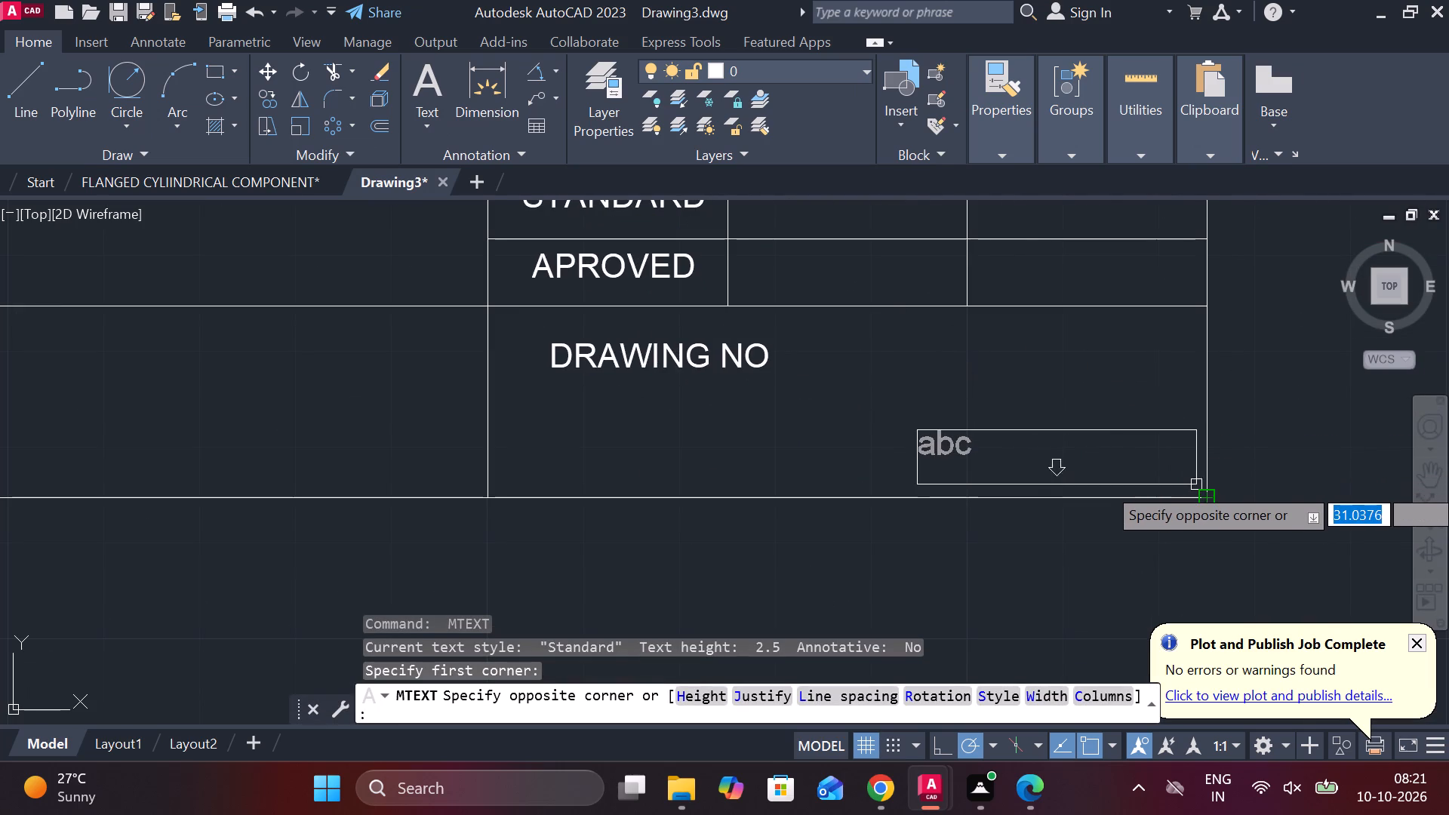
left_click(1191, 484)
type("SHEET NO")
key("space")
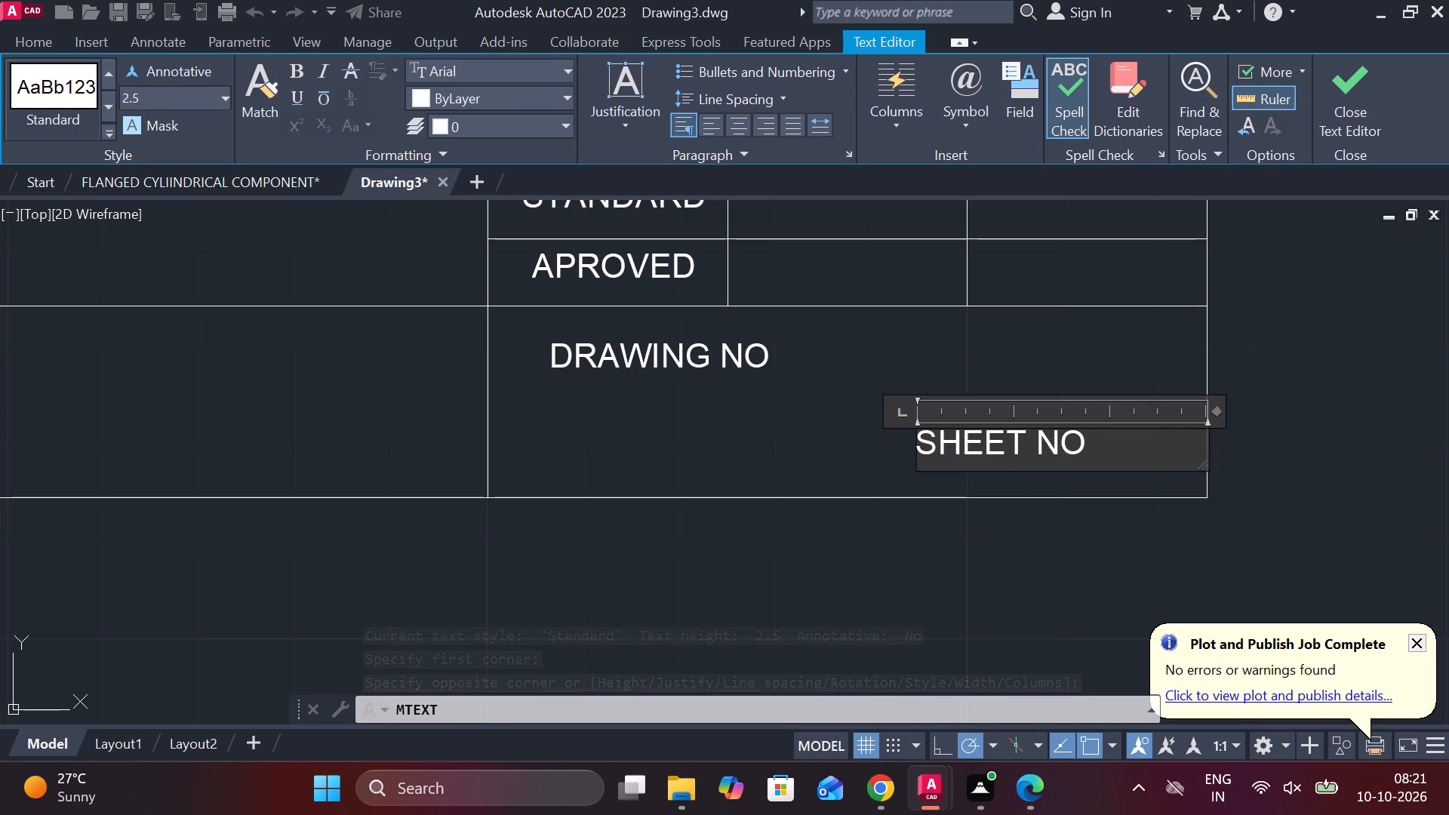
key("1")
key("space")
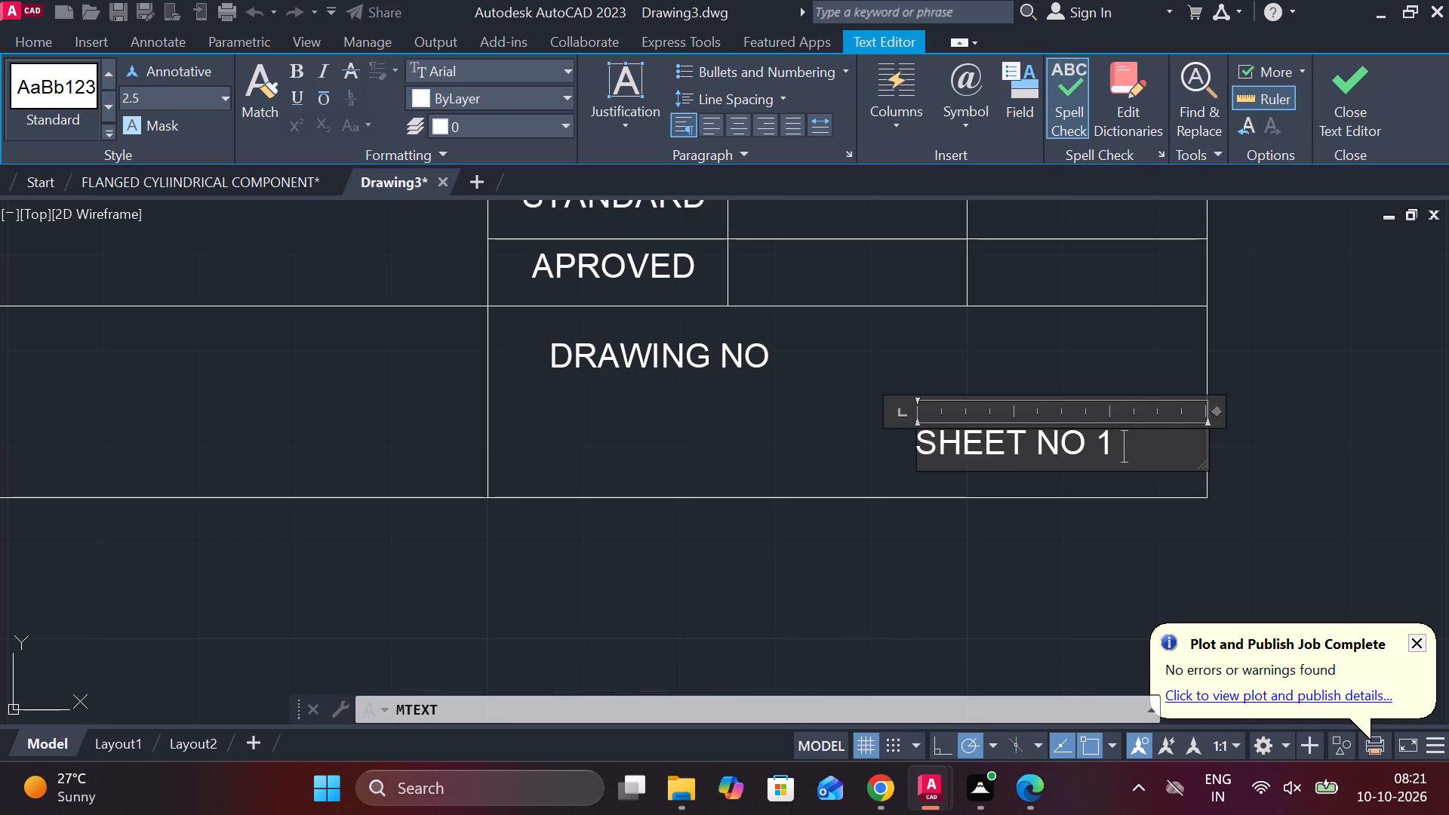
type("of")
key("space")
type("1")
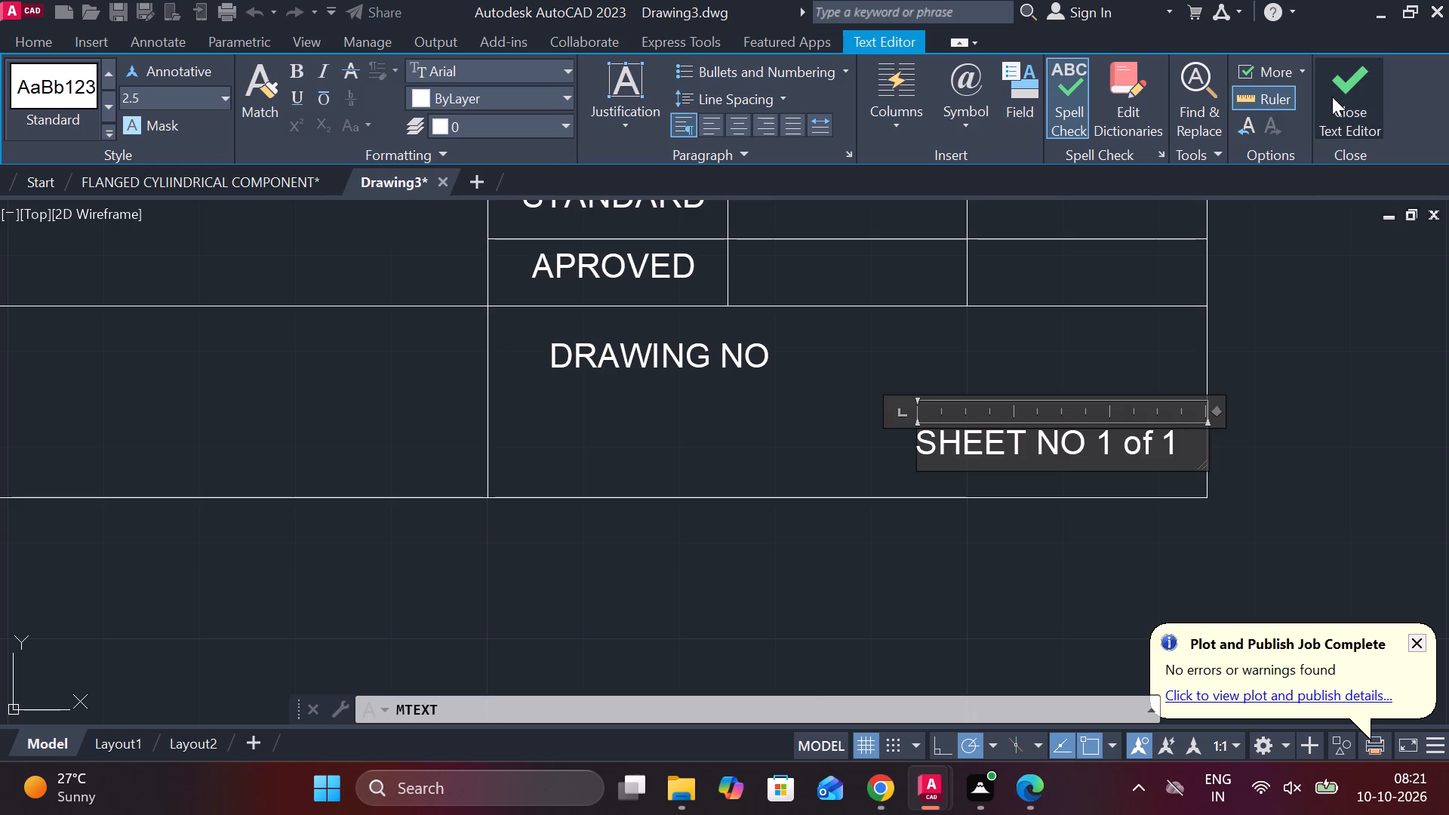
left_click(1332, 91)
Edit the sheet number text in the DRAWING NO cell to read "SHEET NO: 1 of 1".
scroll(1038, 350, "down", 1)
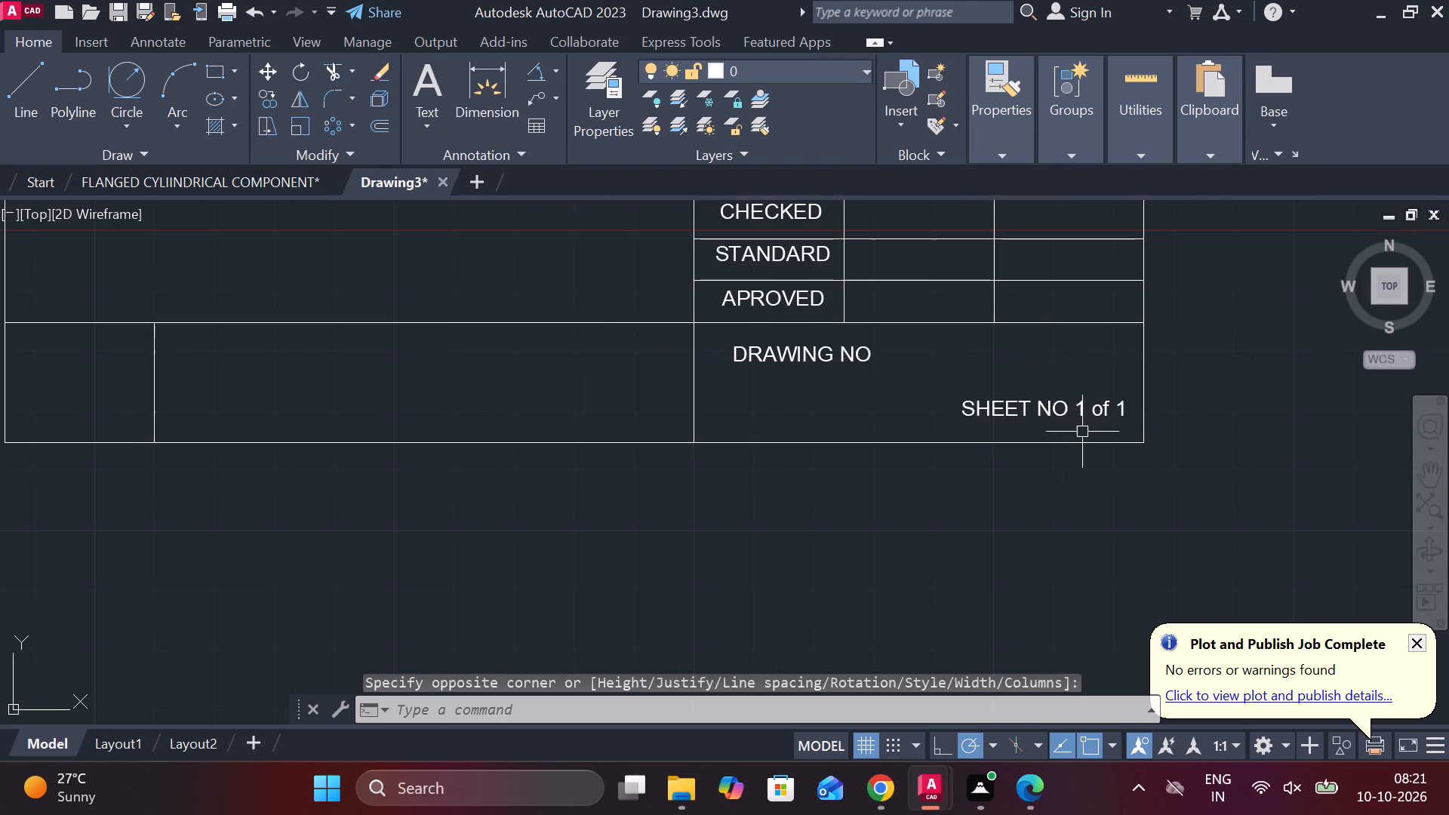
scroll(1083, 433, "up", 2)
double_click(1040, 374)
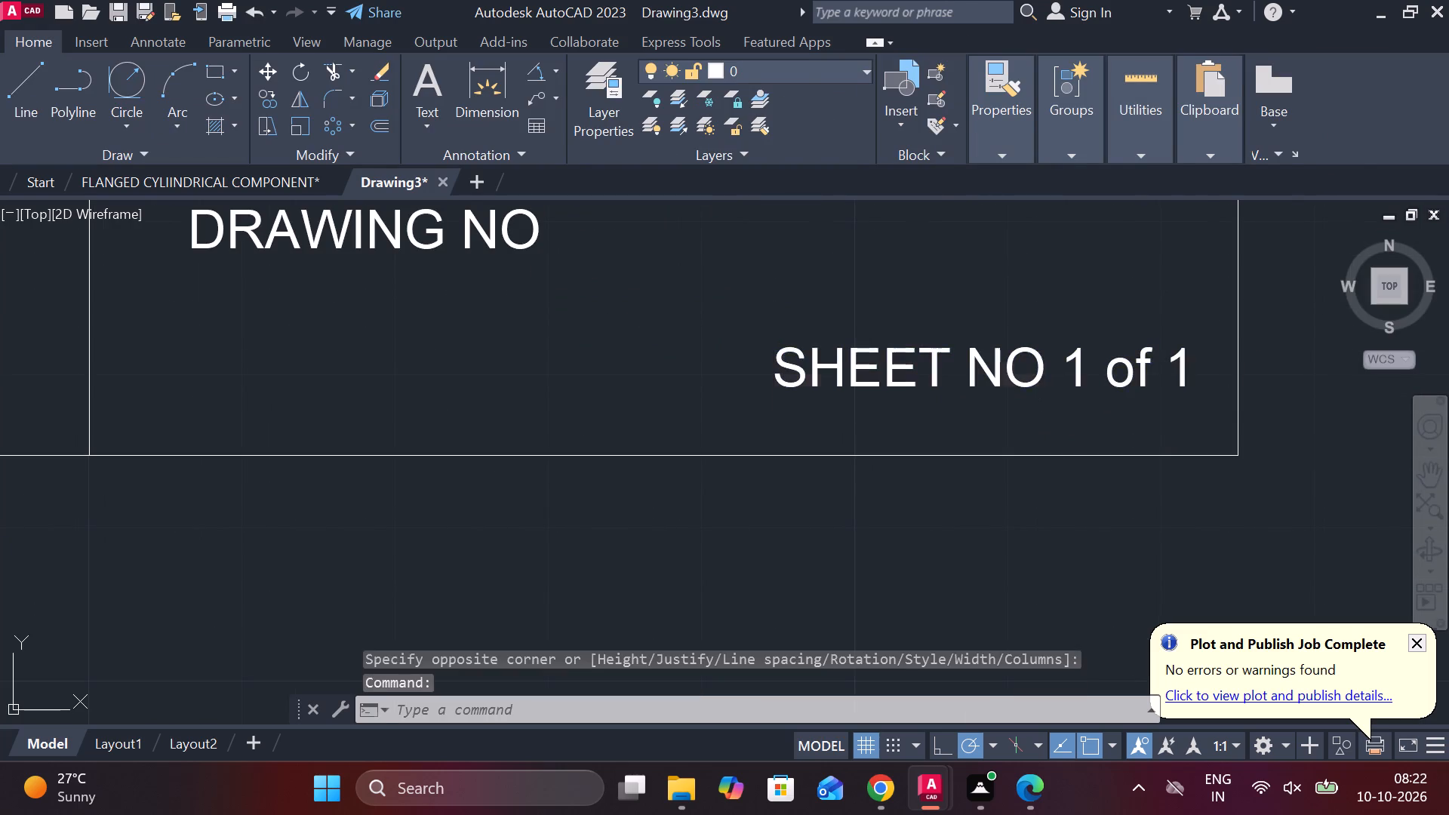
key("shift+colon")
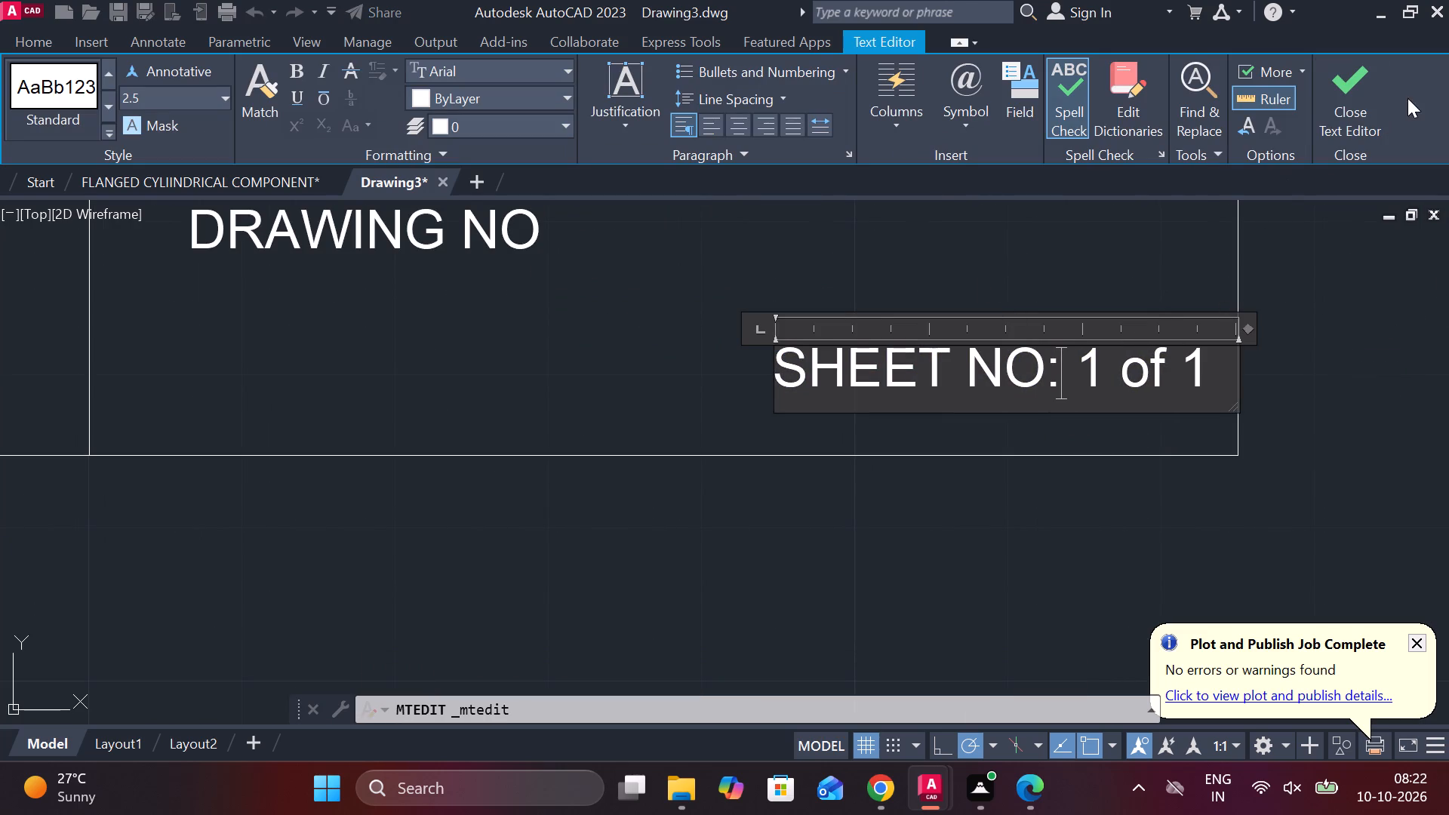
left_click(1325, 113)
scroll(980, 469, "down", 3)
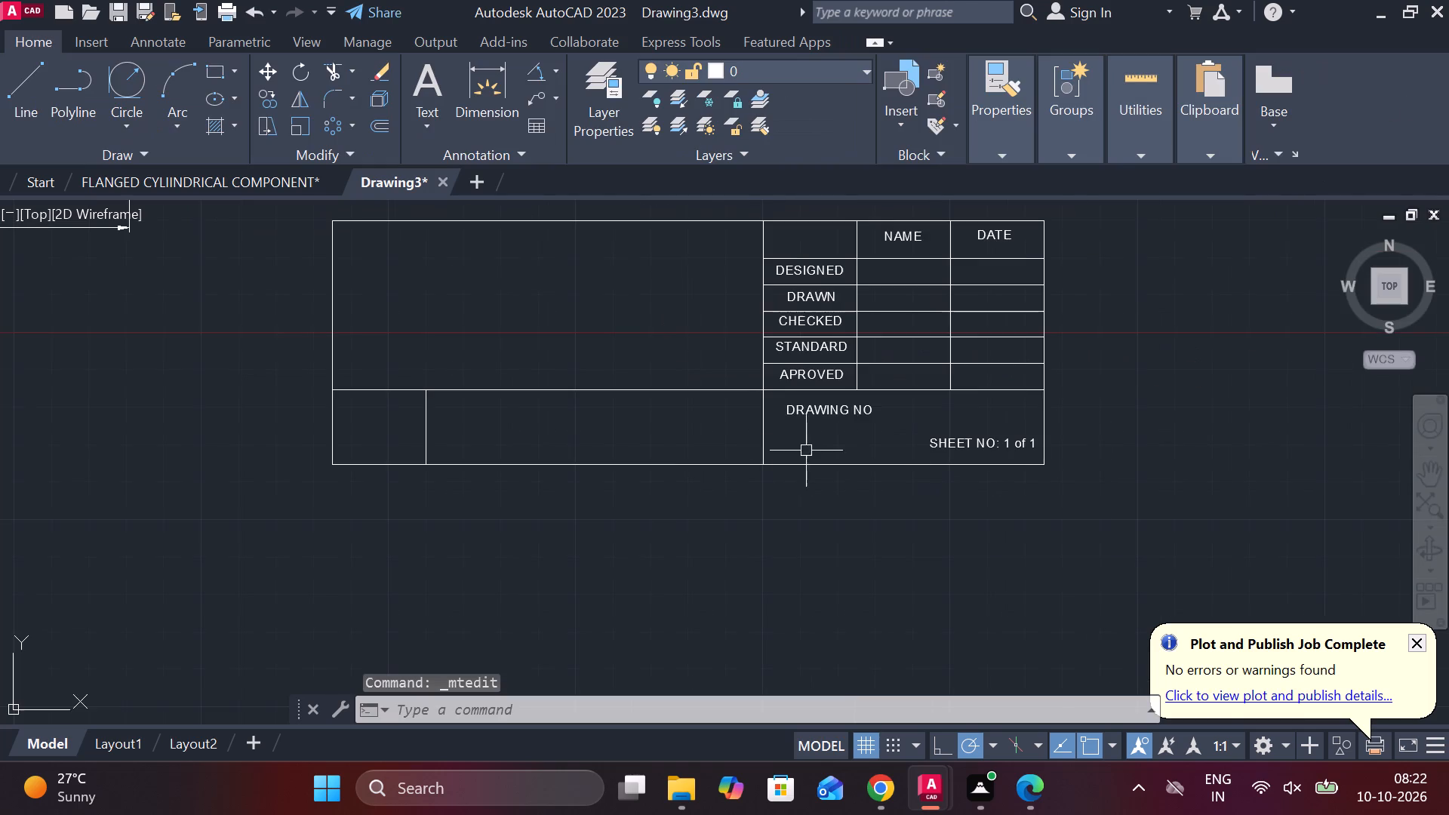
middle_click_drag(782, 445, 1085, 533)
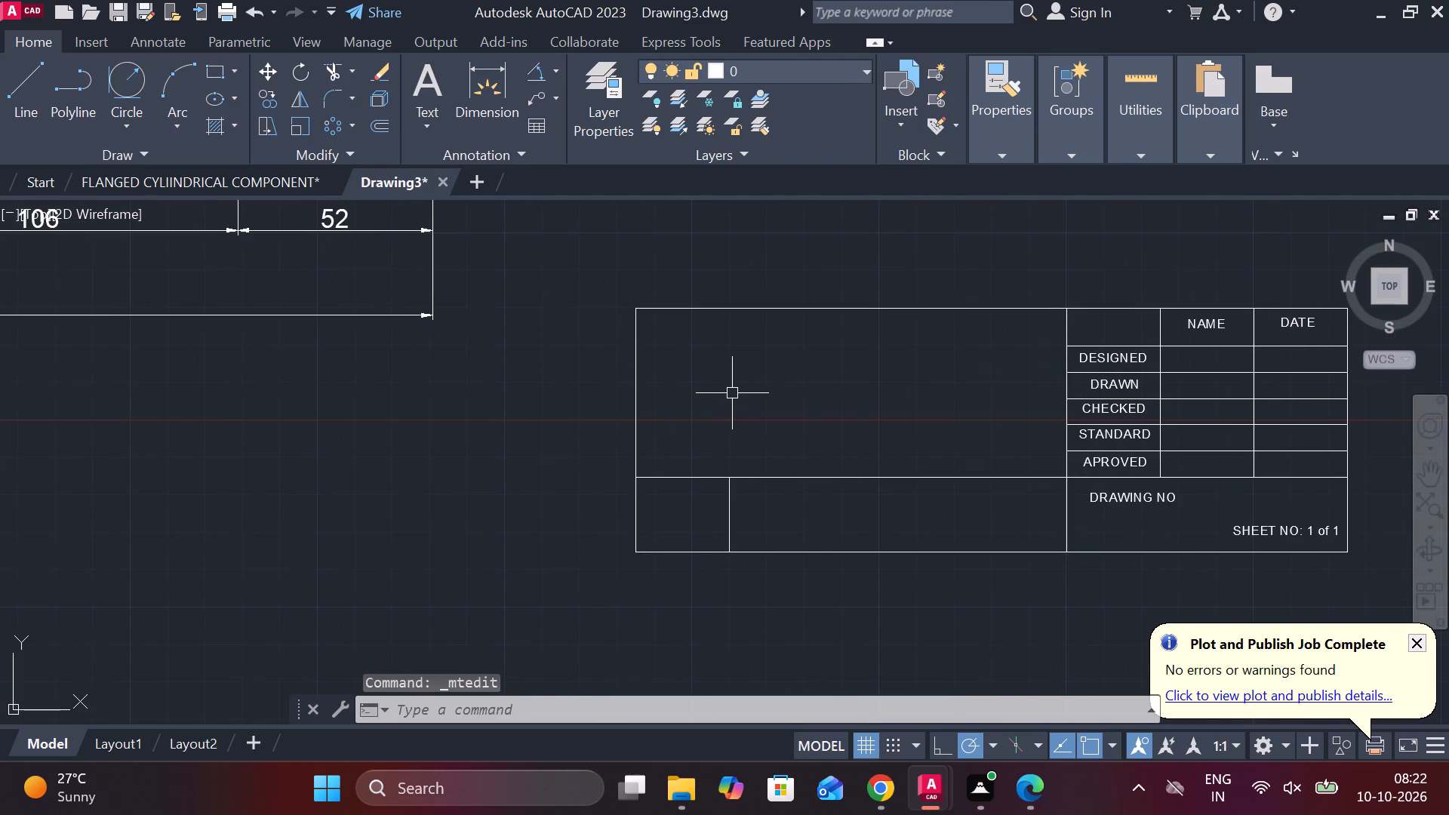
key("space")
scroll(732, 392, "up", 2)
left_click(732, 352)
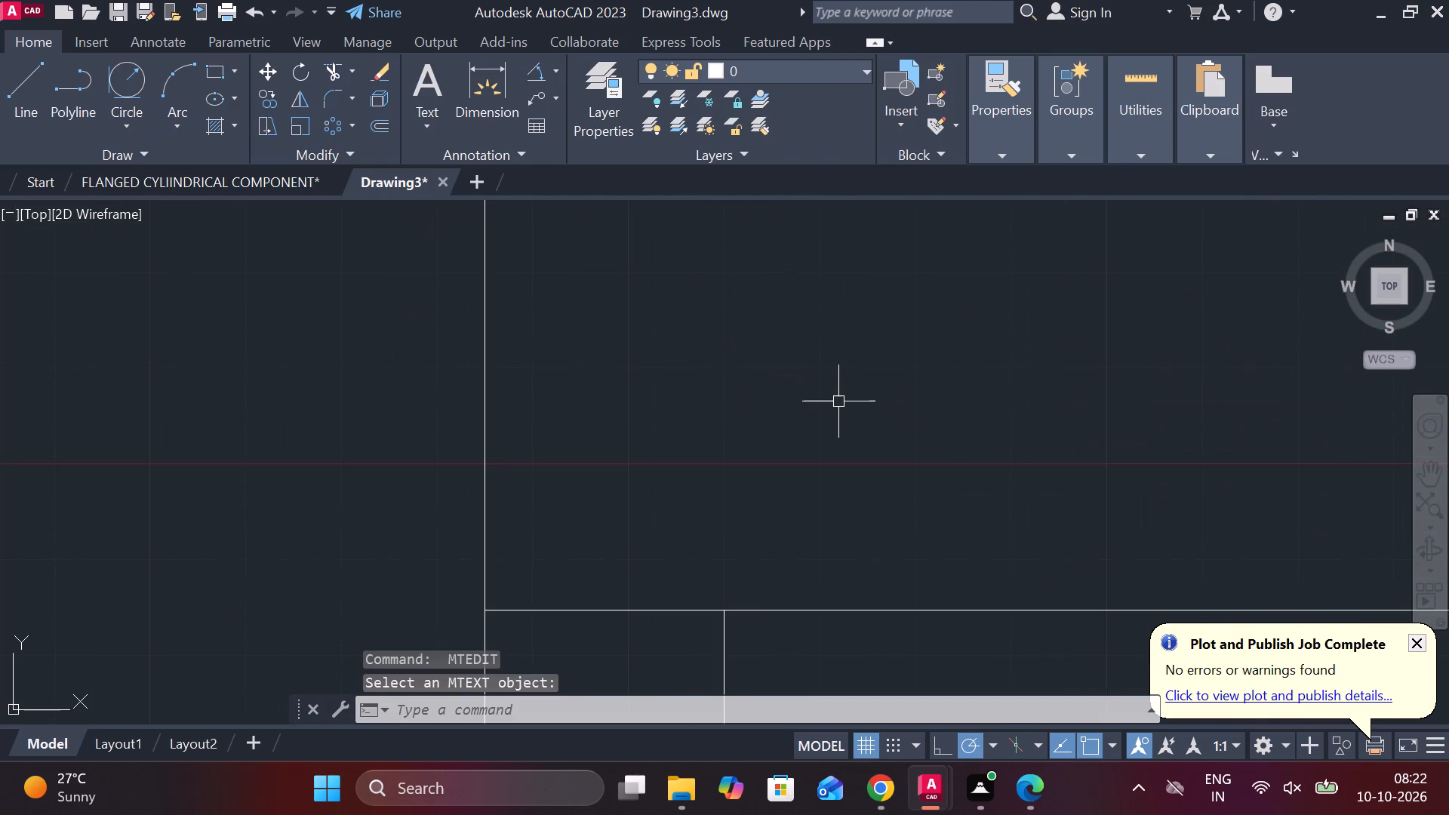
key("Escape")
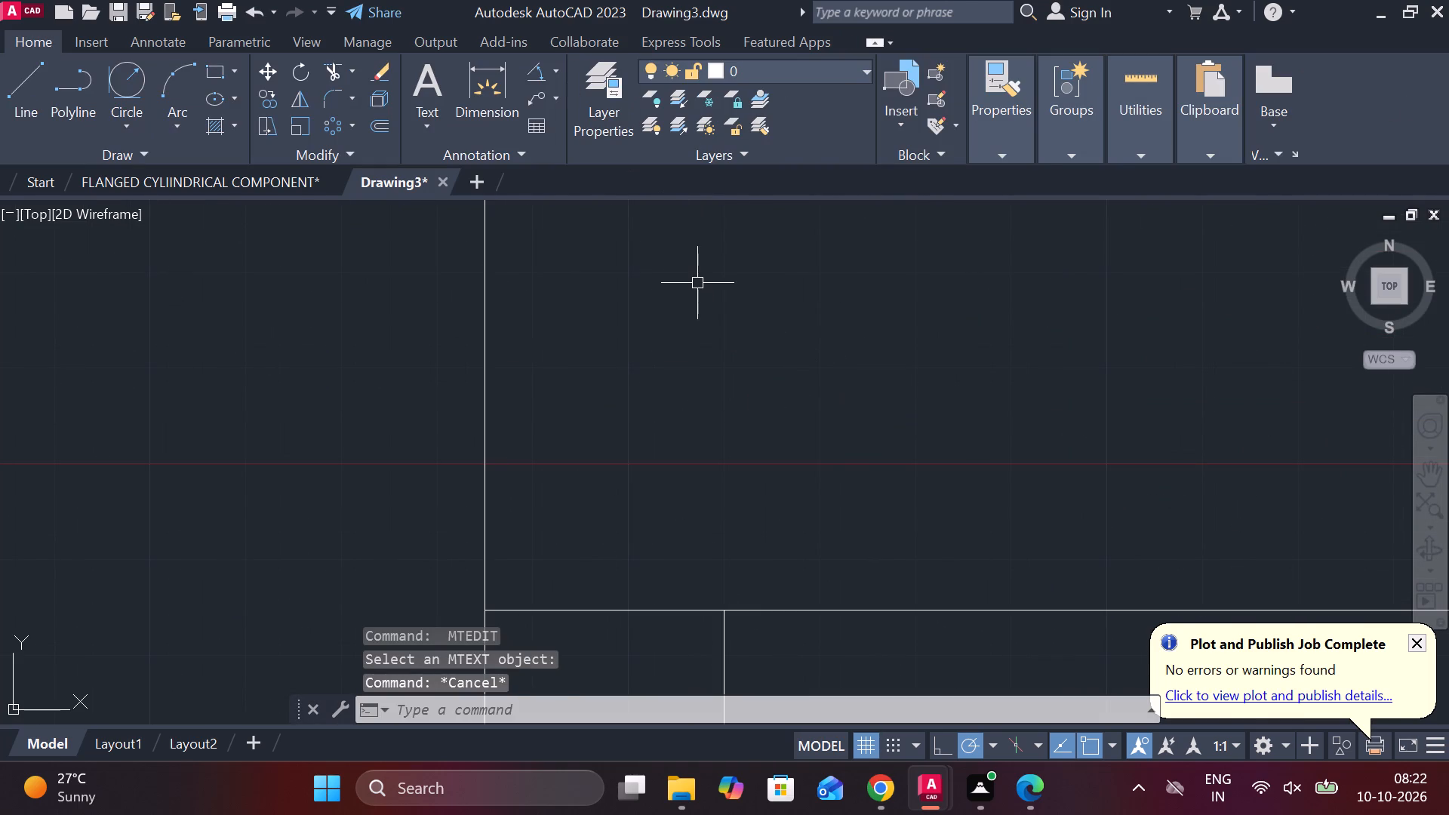
Add the multiline text "AUTO CAD" at height 10 in the title block's large empty upper cell.
type("mt")
key("Return")
scroll(697, 283, "down", 1)
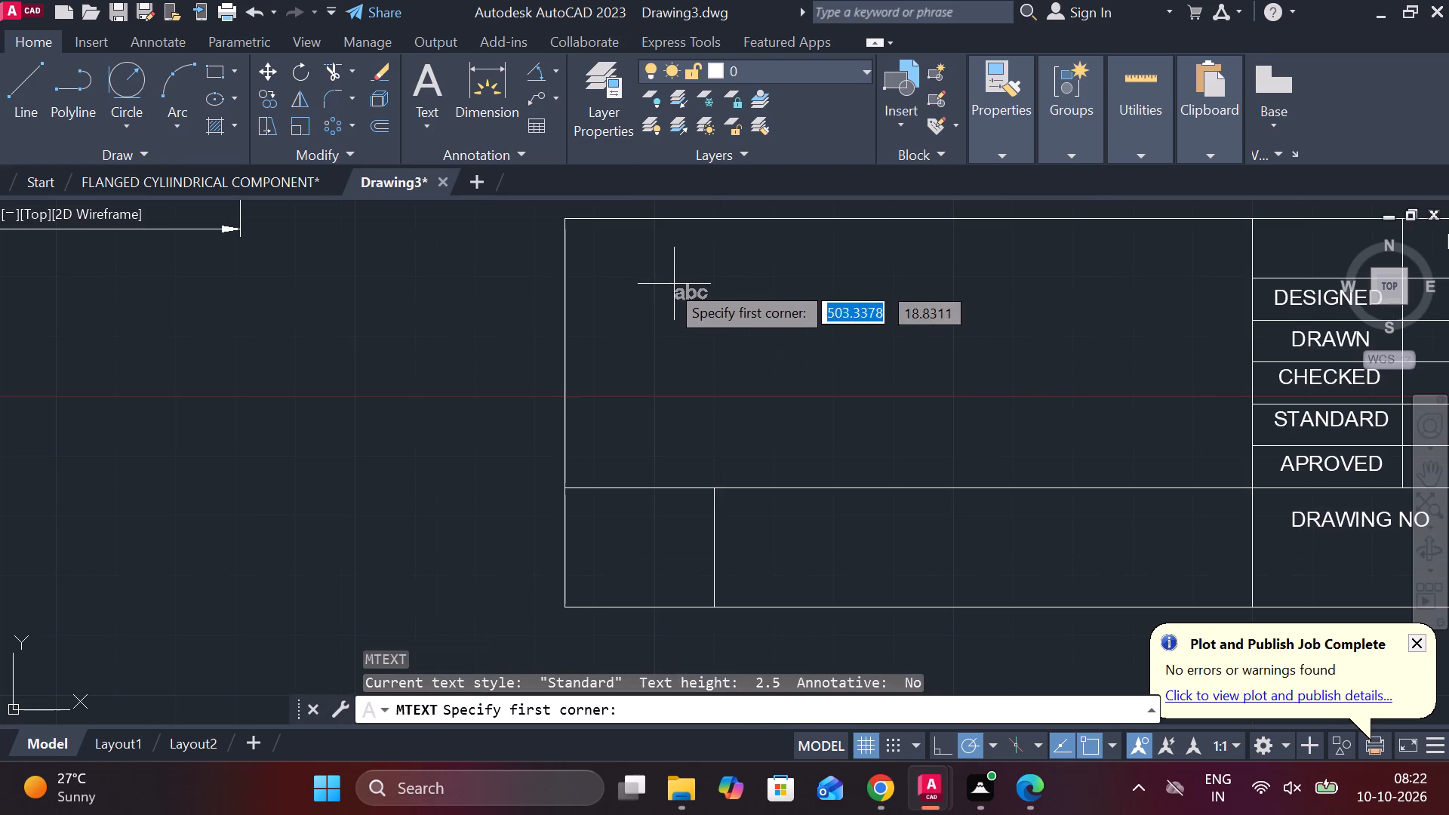
left_click(666, 281)
left_click(843, 342)
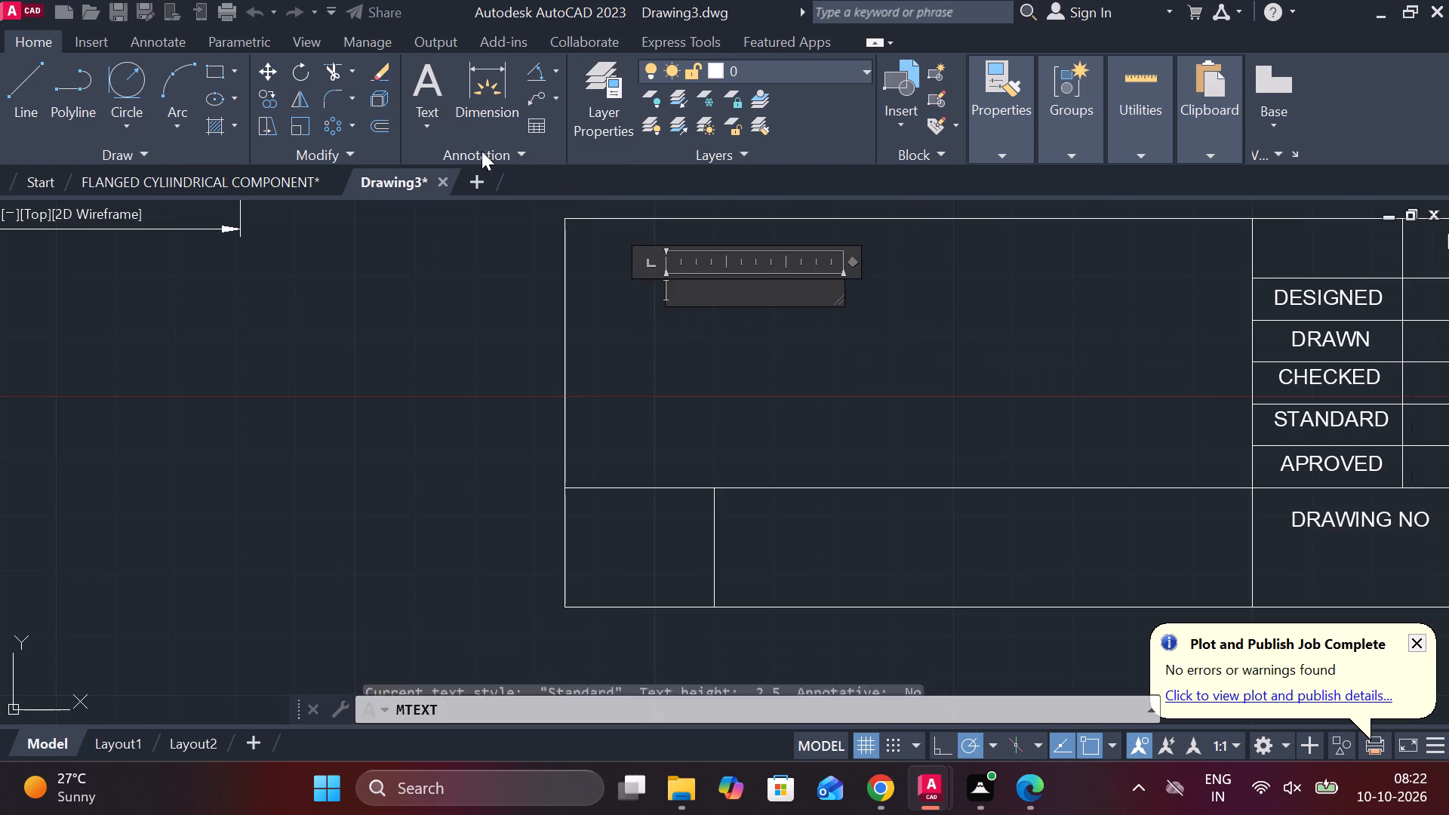
left_click(225, 109)
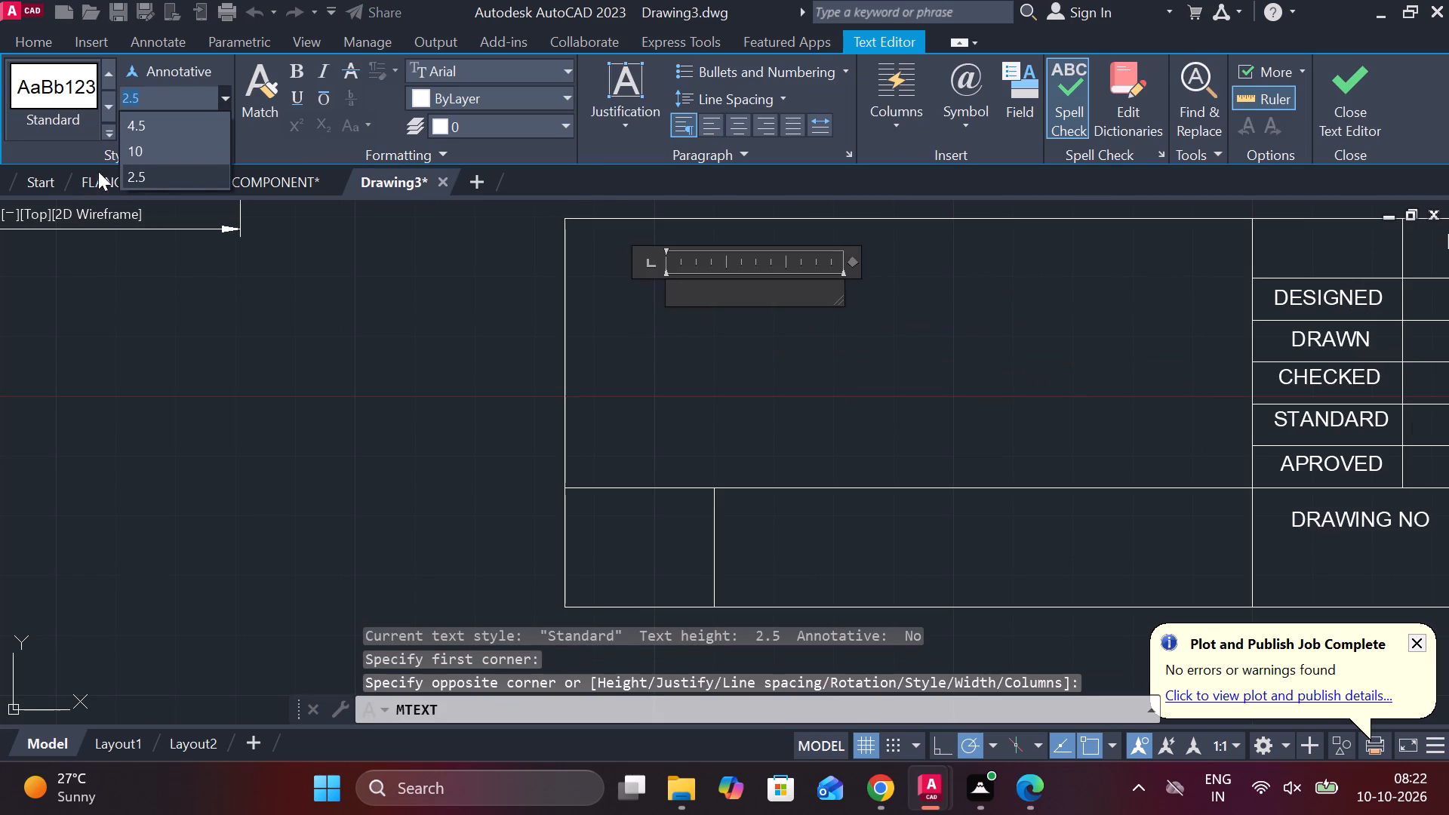
left_click(144, 143)
type("au")
key("BackSpace")
key("BackSpace")
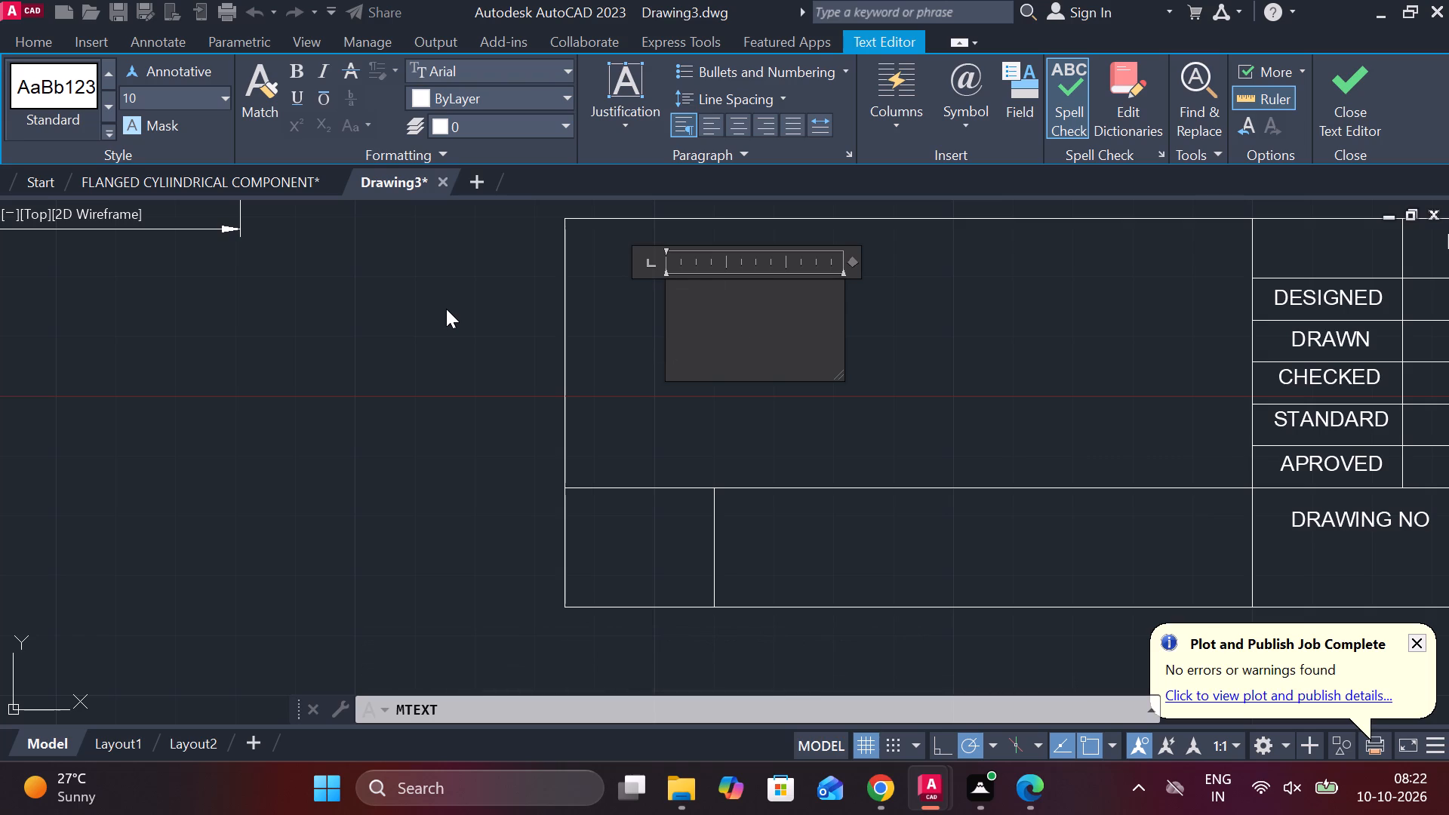
type("AUTO")
key("space")
type("CA")
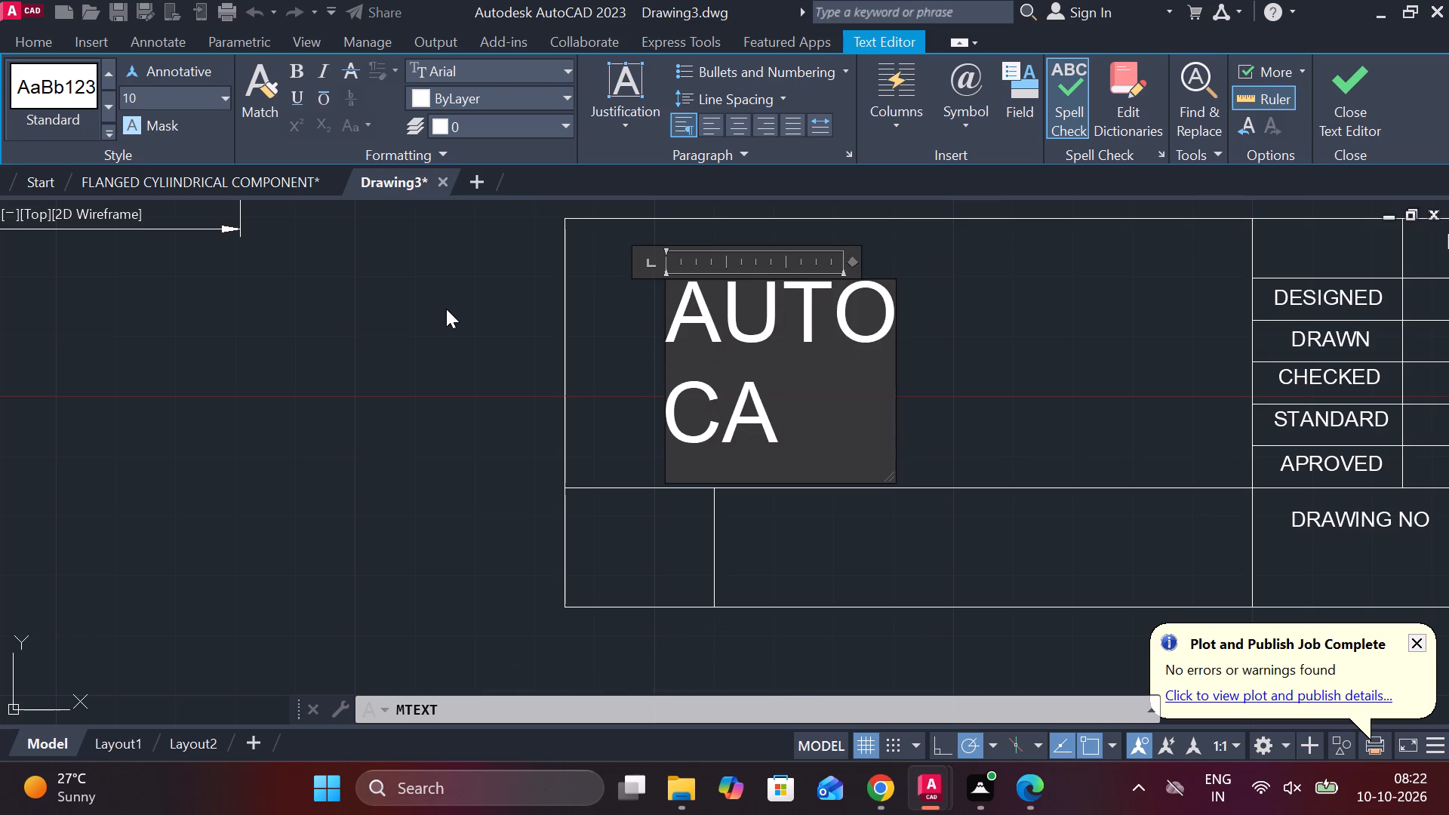
key("d")
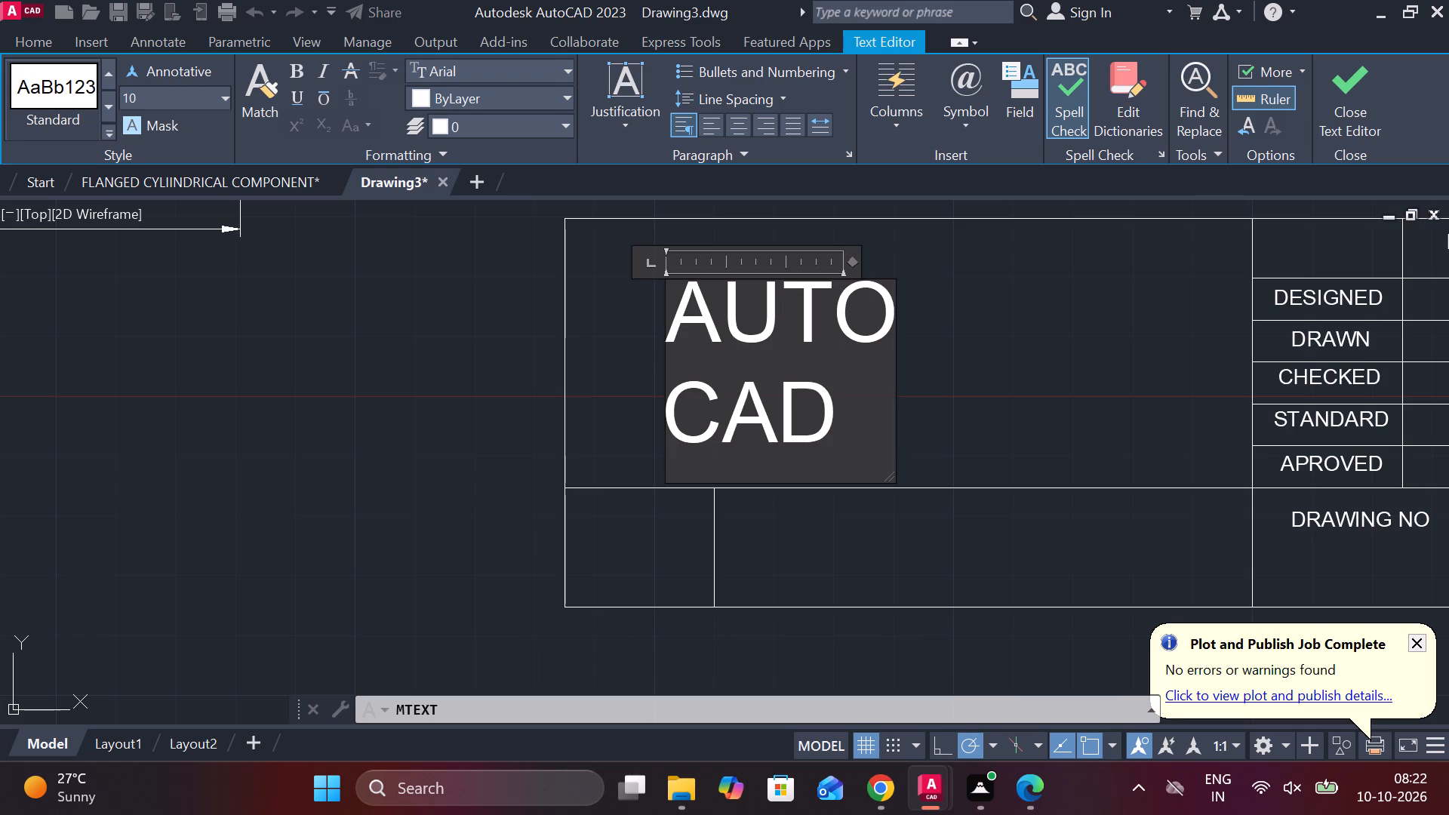
Widen the AUTO CAD text frame so both words fit on one line, and finish the text.
left_click(889, 376)
left_click_drag(891, 380, 1114, 344)
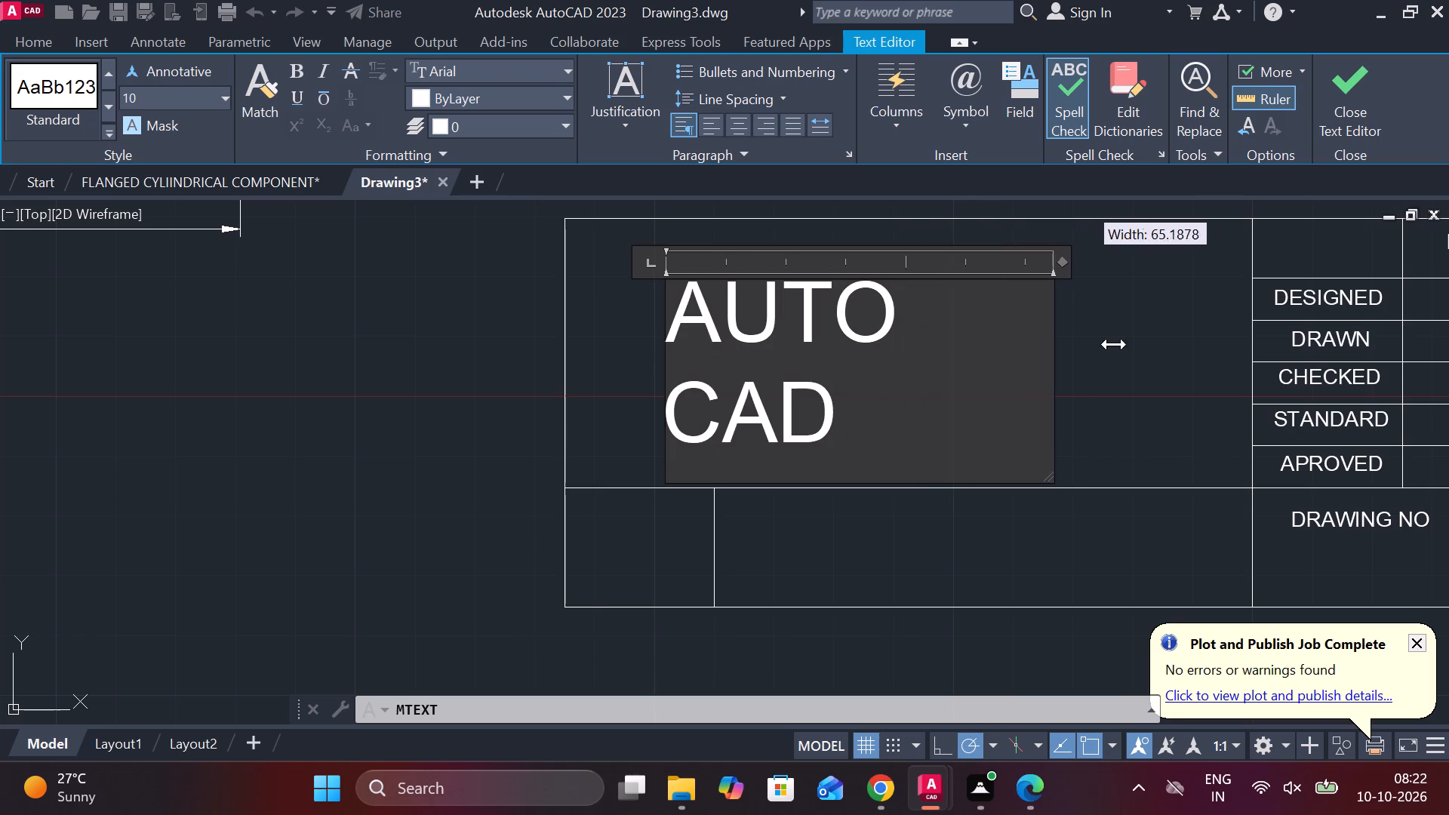
left_click_drag(1114, 344, 1170, 337)
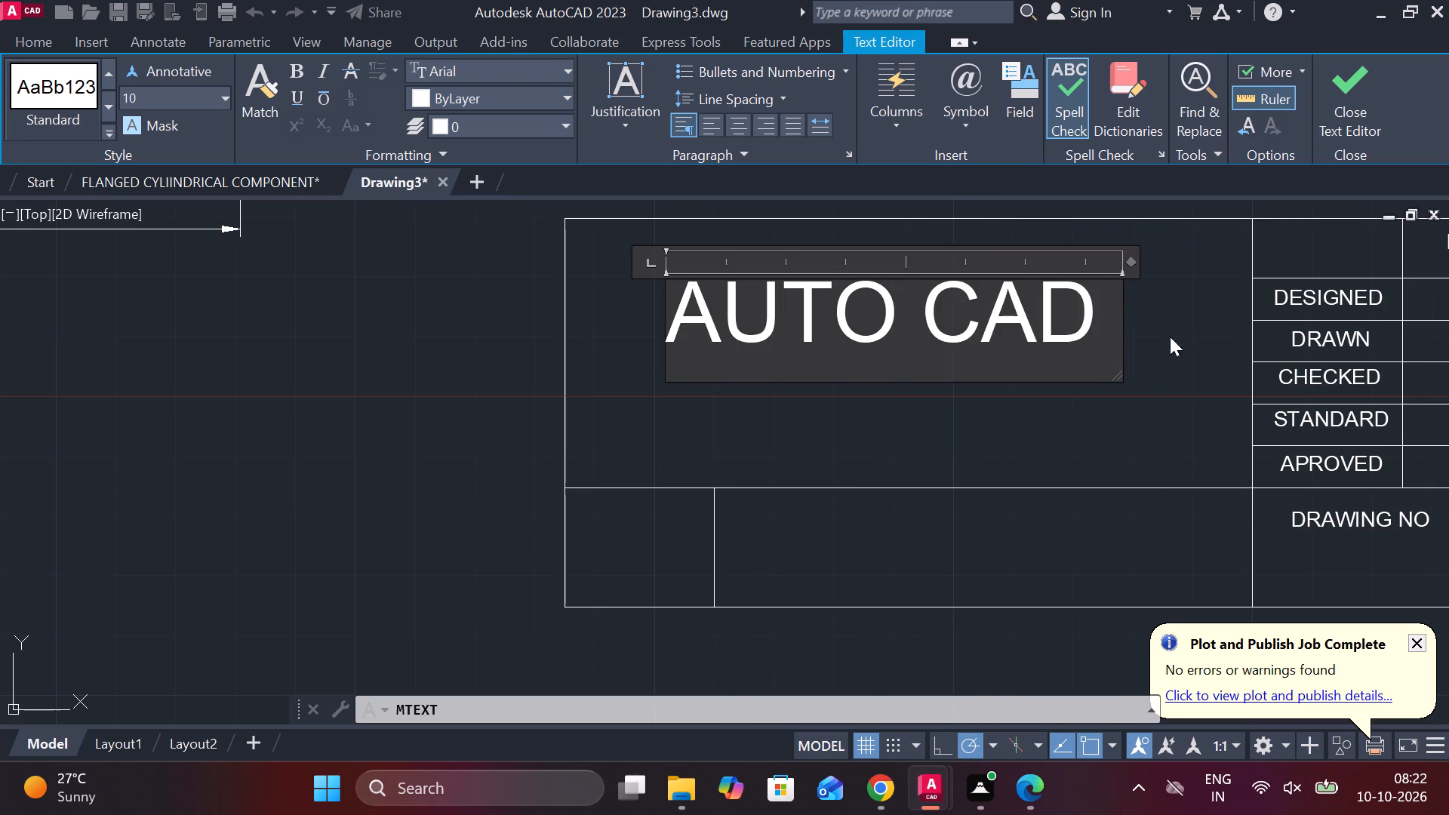
left_click(1358, 121)
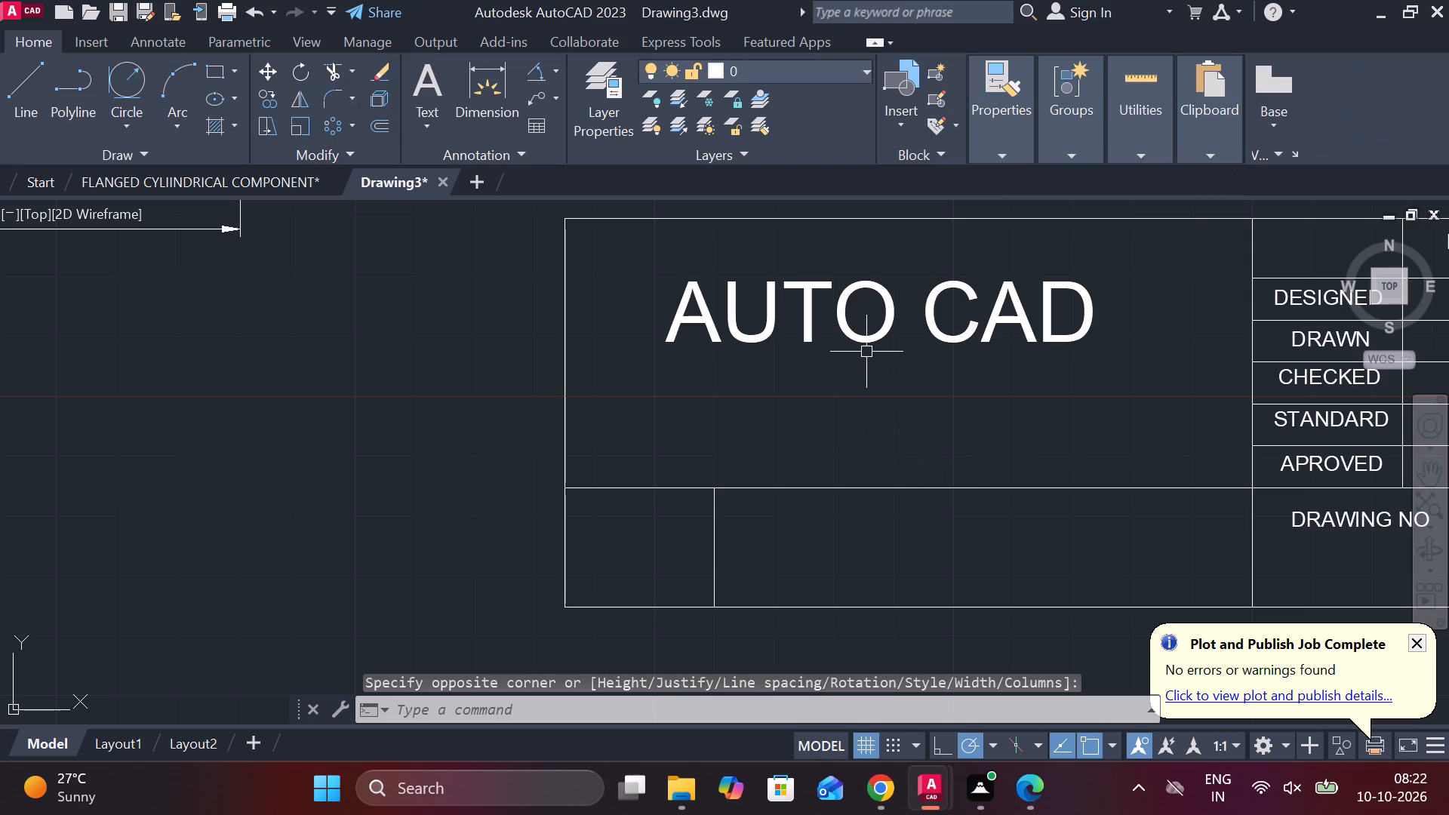
Move the AUTO CAD text straight down about 7 units, nearer the vertical middle of its cell.
left_click(867, 346)
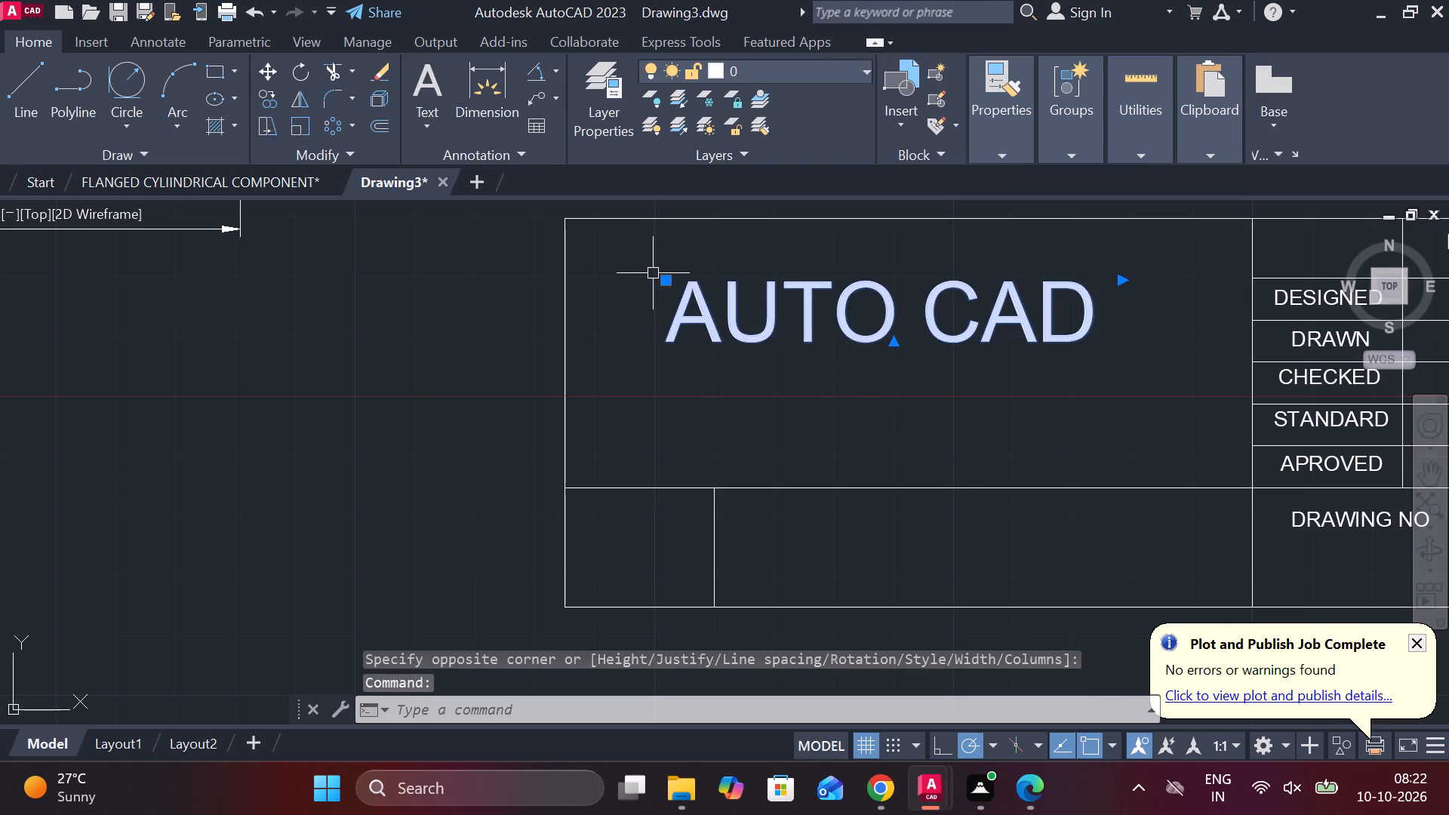
left_click(662, 278)
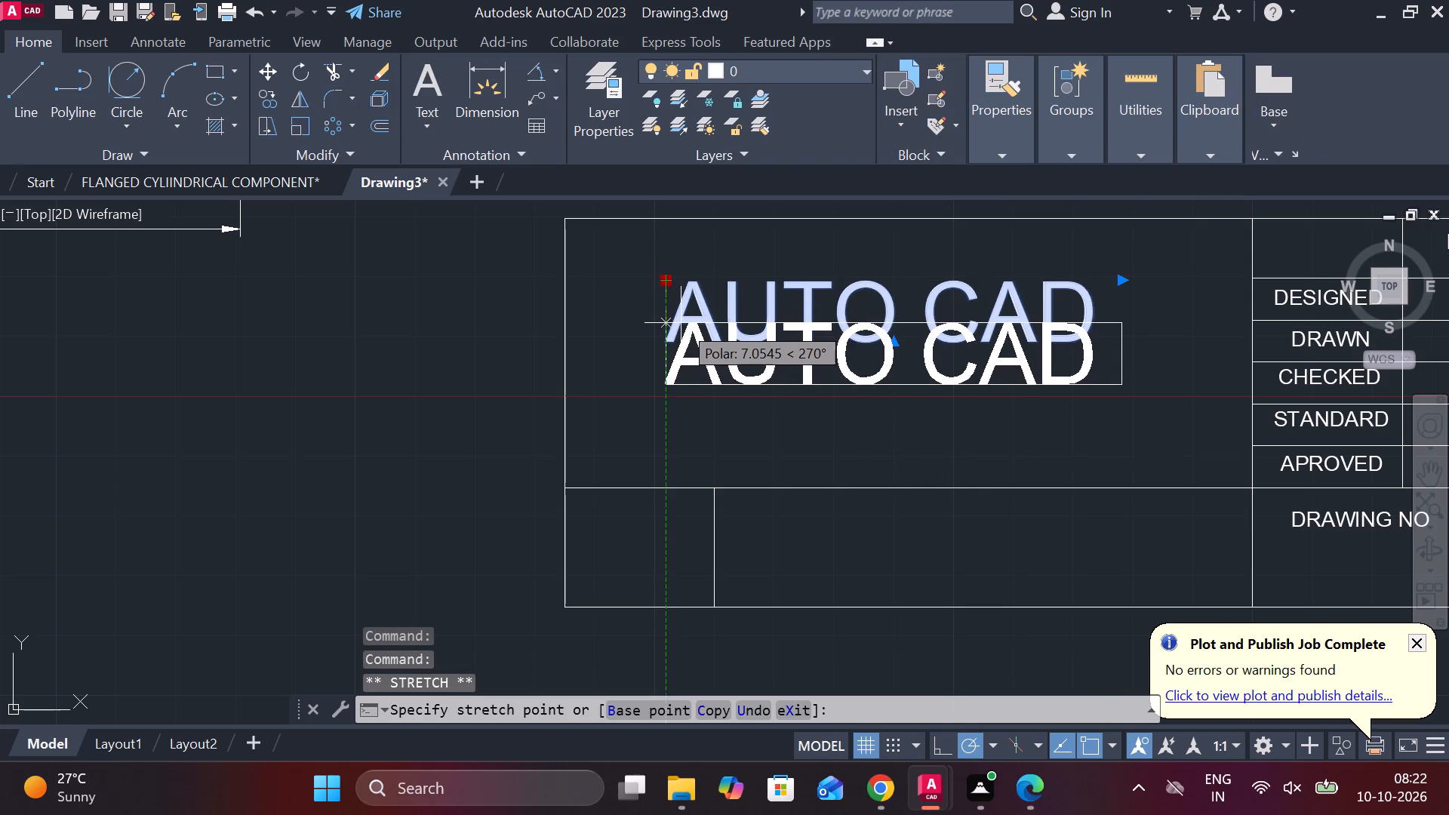
left_click(681, 323)
middle_click_drag(1084, 552, 1044, 552)
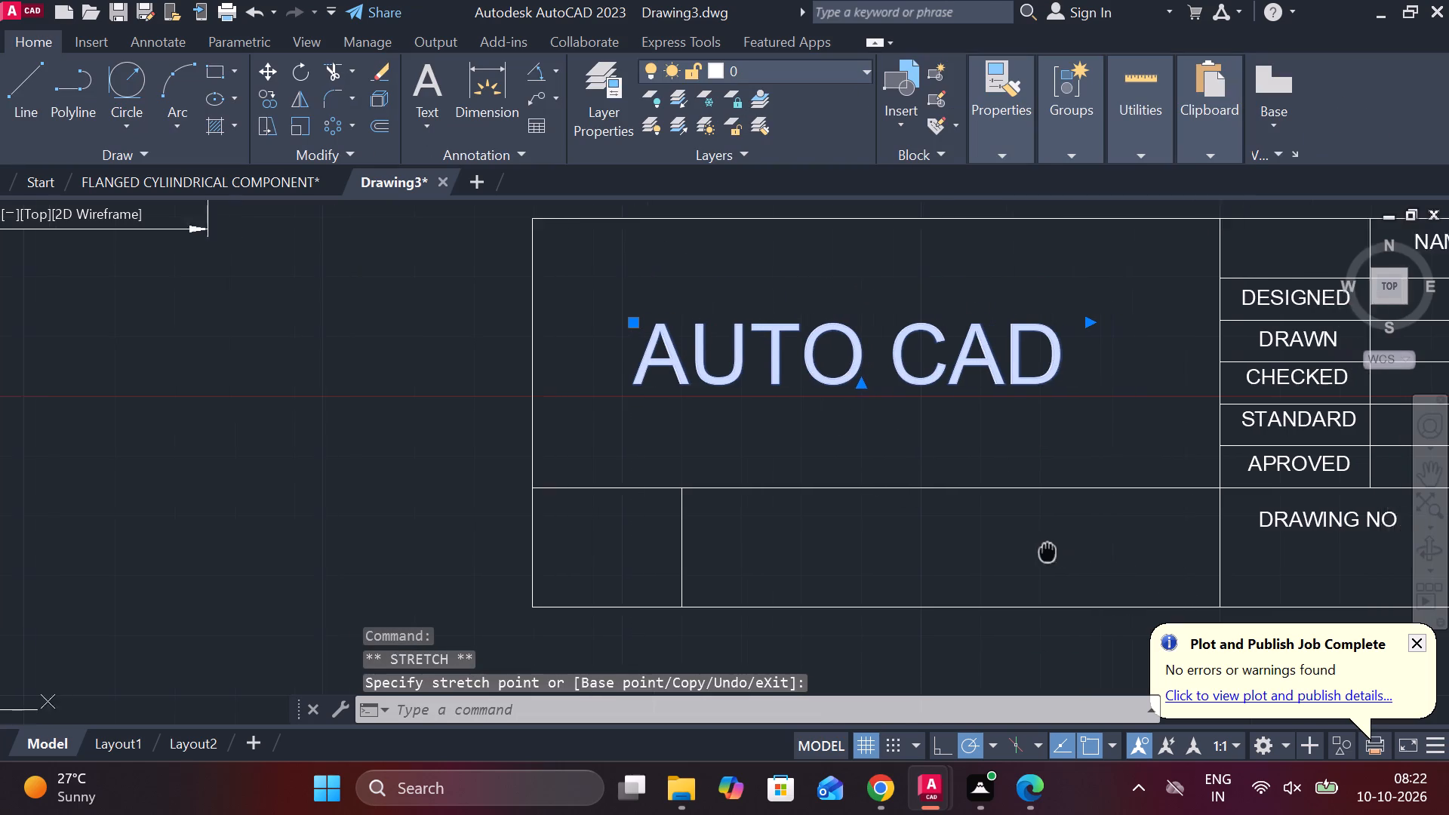
middle_click_drag(1044, 552, 981, 512)
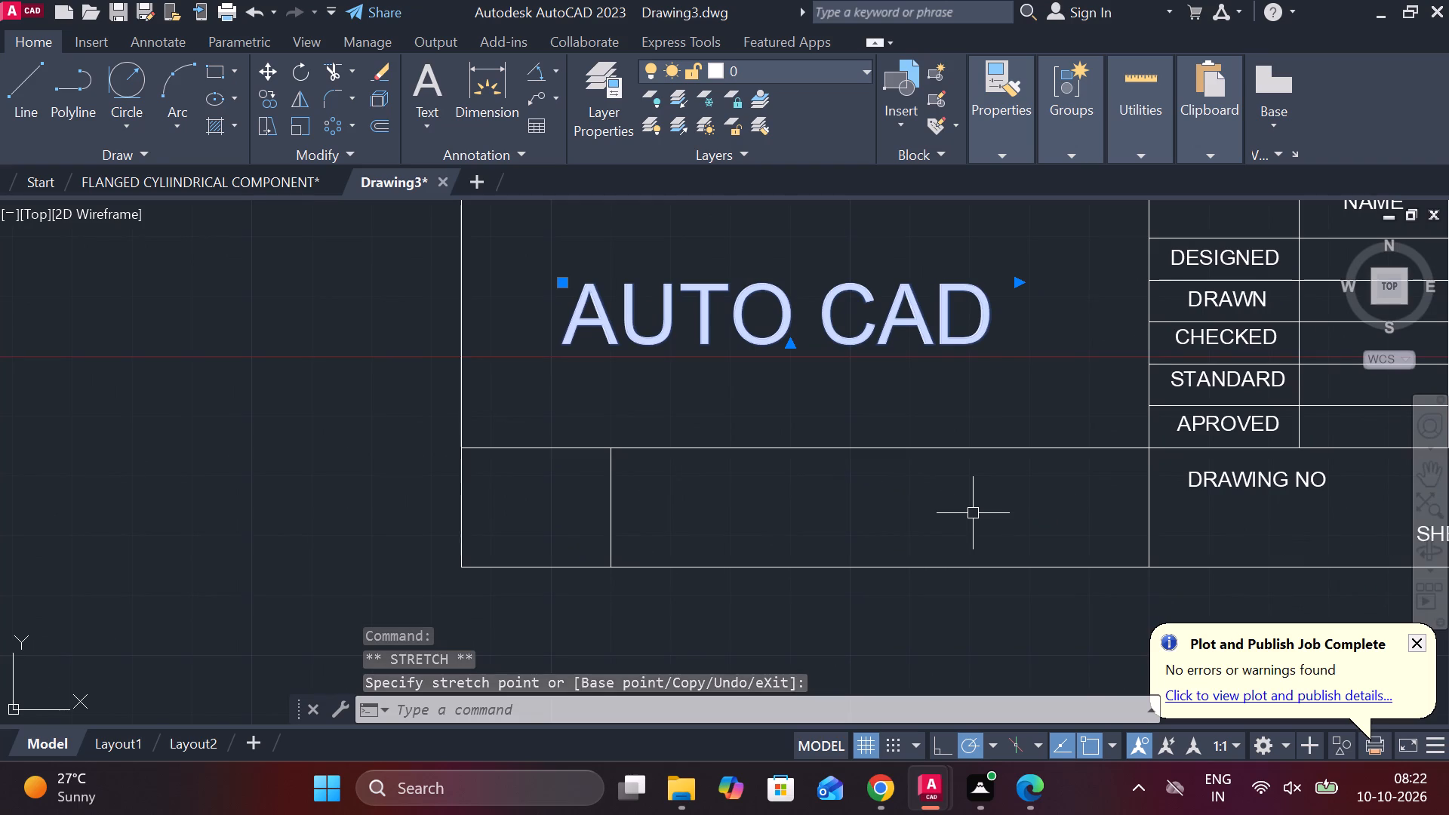
key("Escape")
Draw a 25-unit horizontal line across the small lower-left cell at mid-height, splitting it into two equal cells.
key("l")
key("Return")
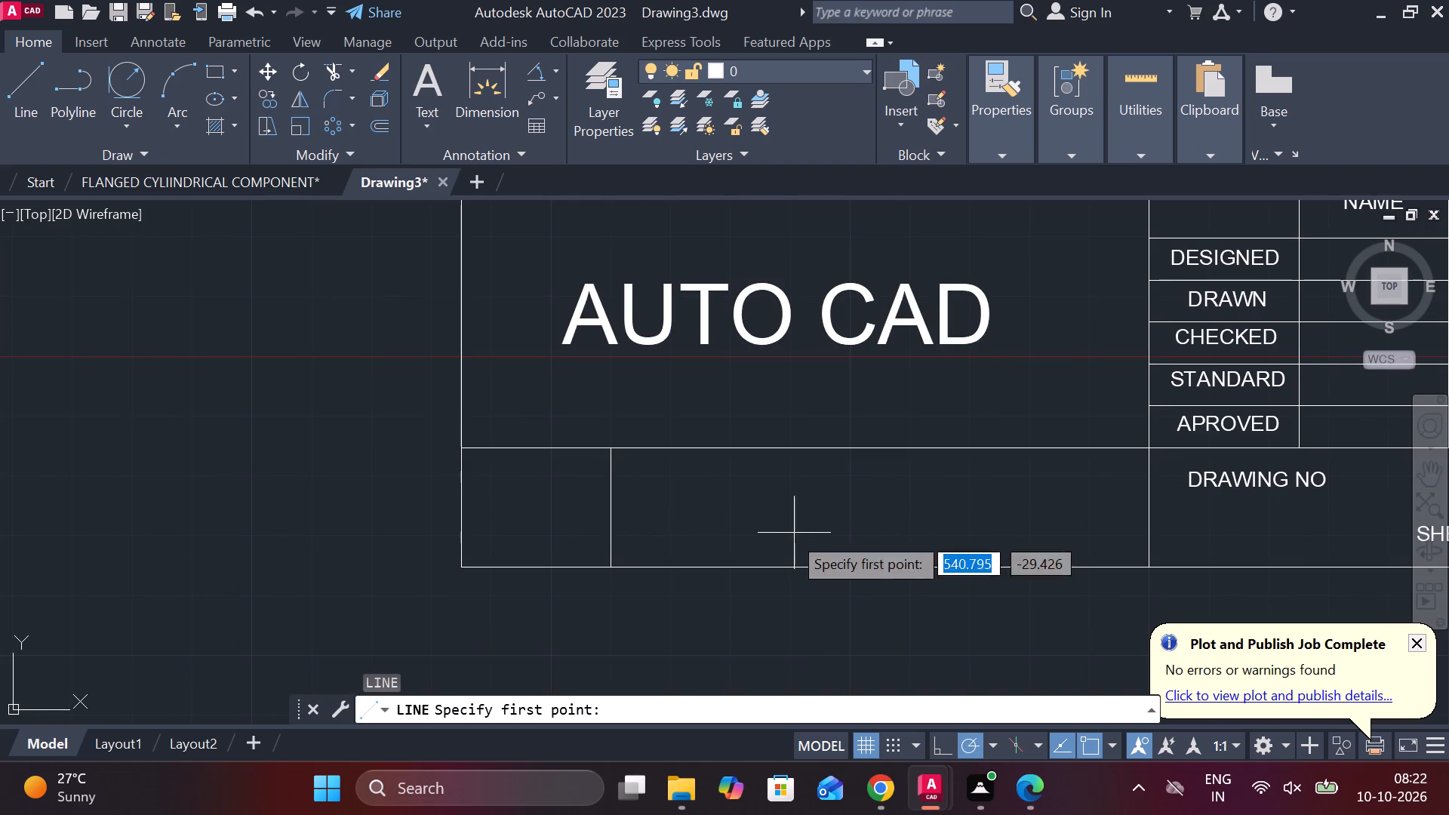
scroll(618, 524, "up", 1)
left_click(607, 500)
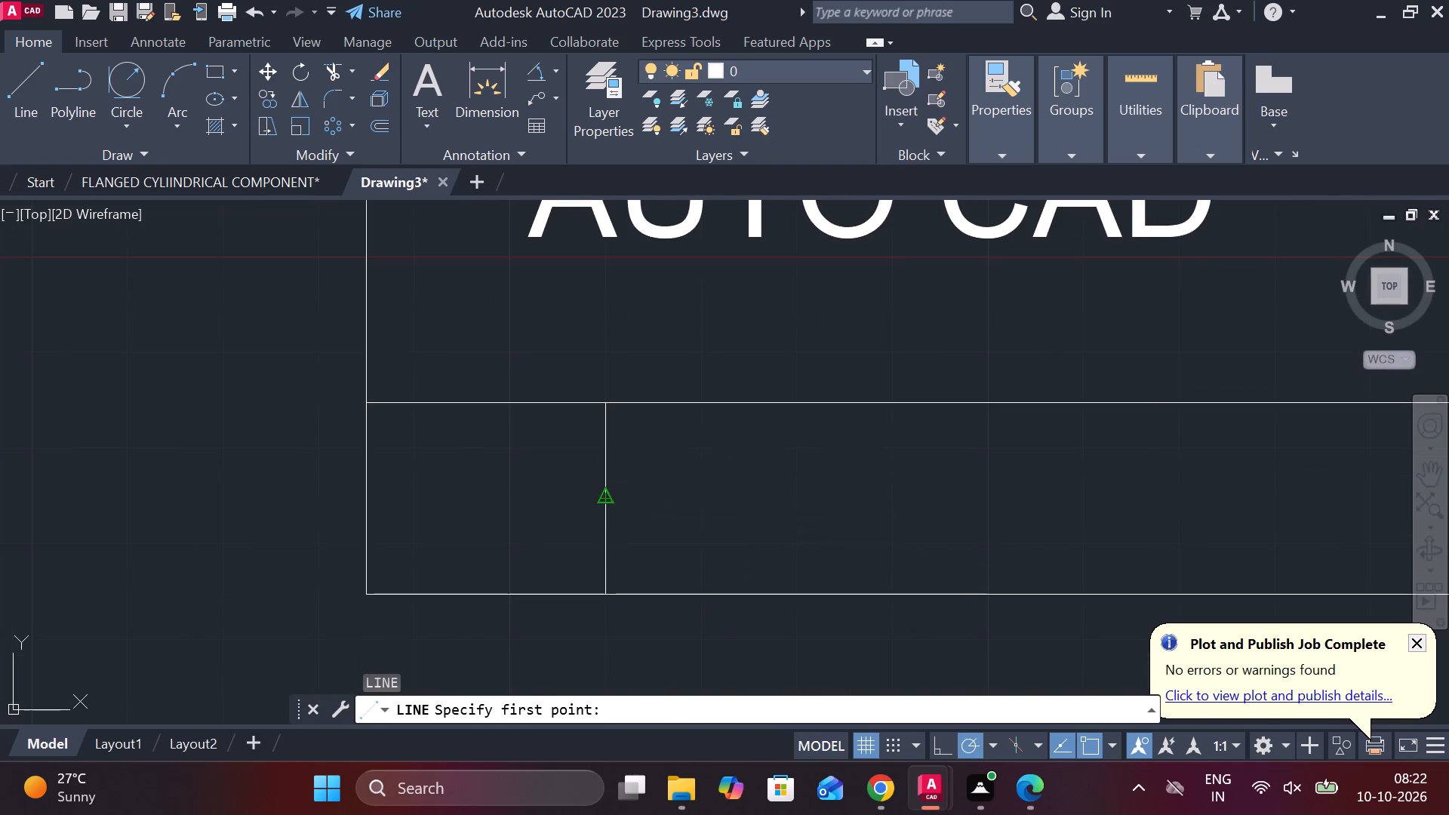
left_click(360, 495)
key("Escape")
Add the centred multiline text "SCALE 1:1" at height 2.5 in the upper of the two small lower-left cells.
middle_click_drag(696, 449, 871, 465)
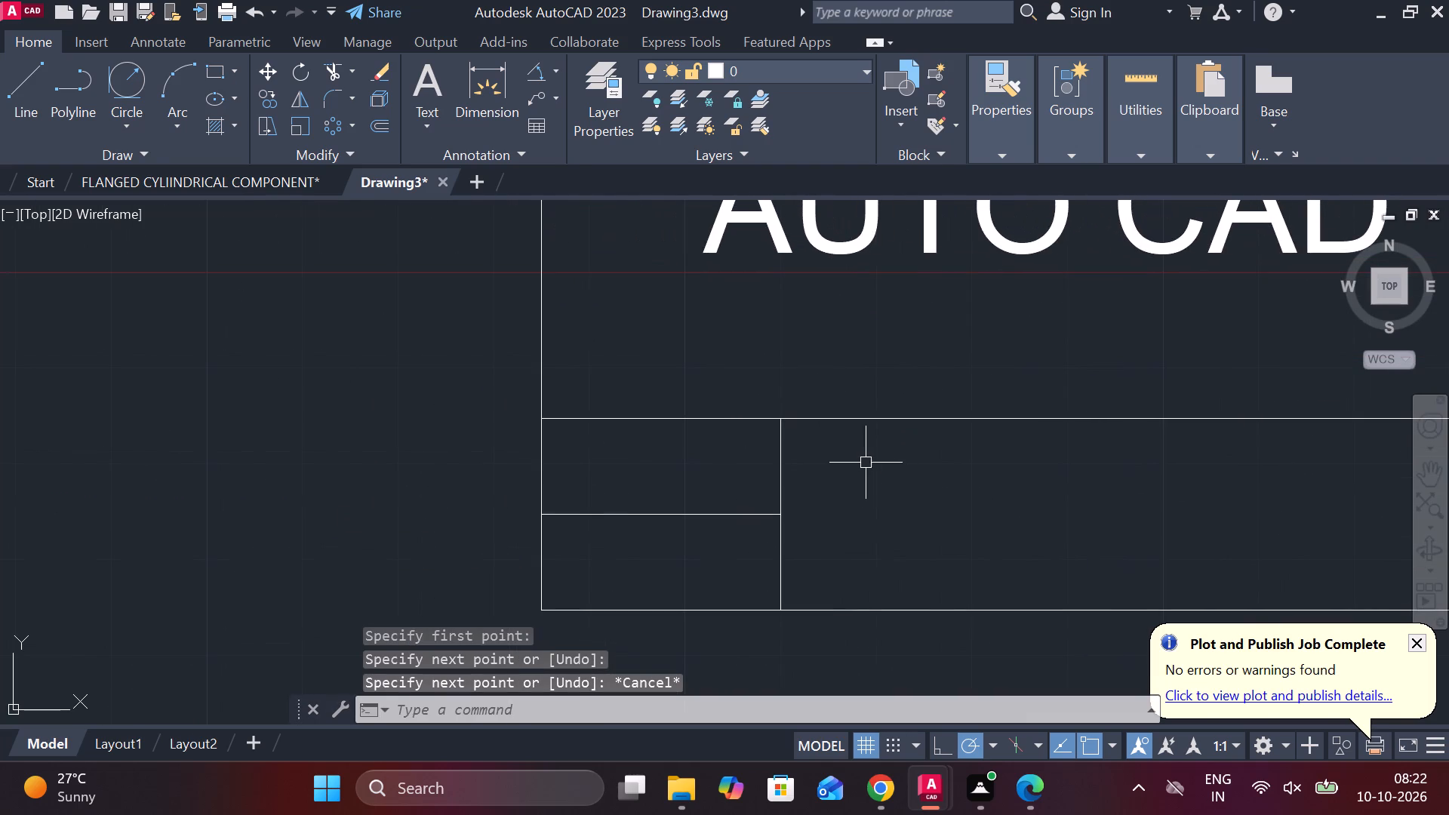
type("MT")
key("Return")
scroll(665, 465, "up", 2)
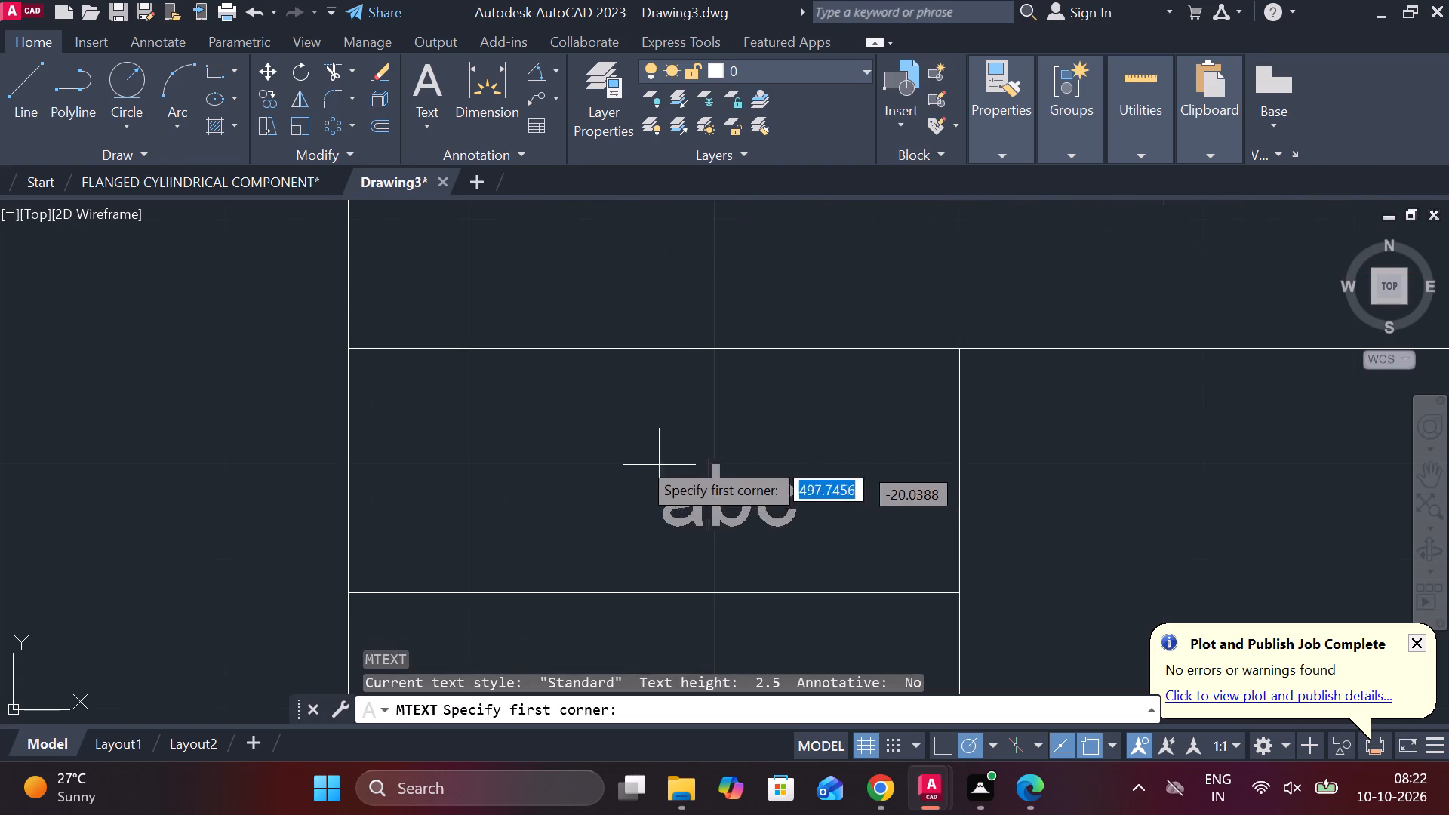
left_click(406, 390)
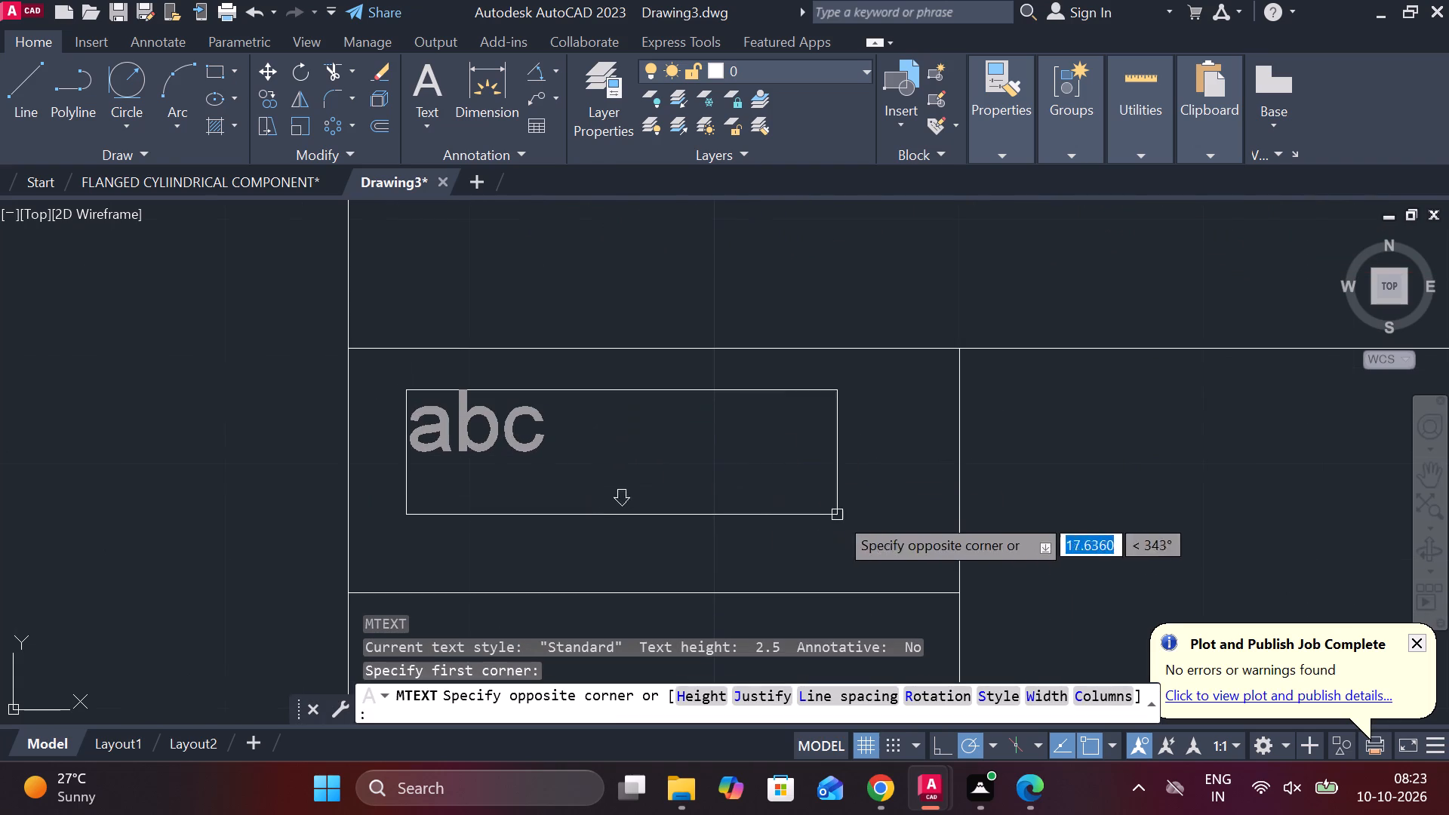
left_click(903, 547)
scroll(838, 514, "down", 2)
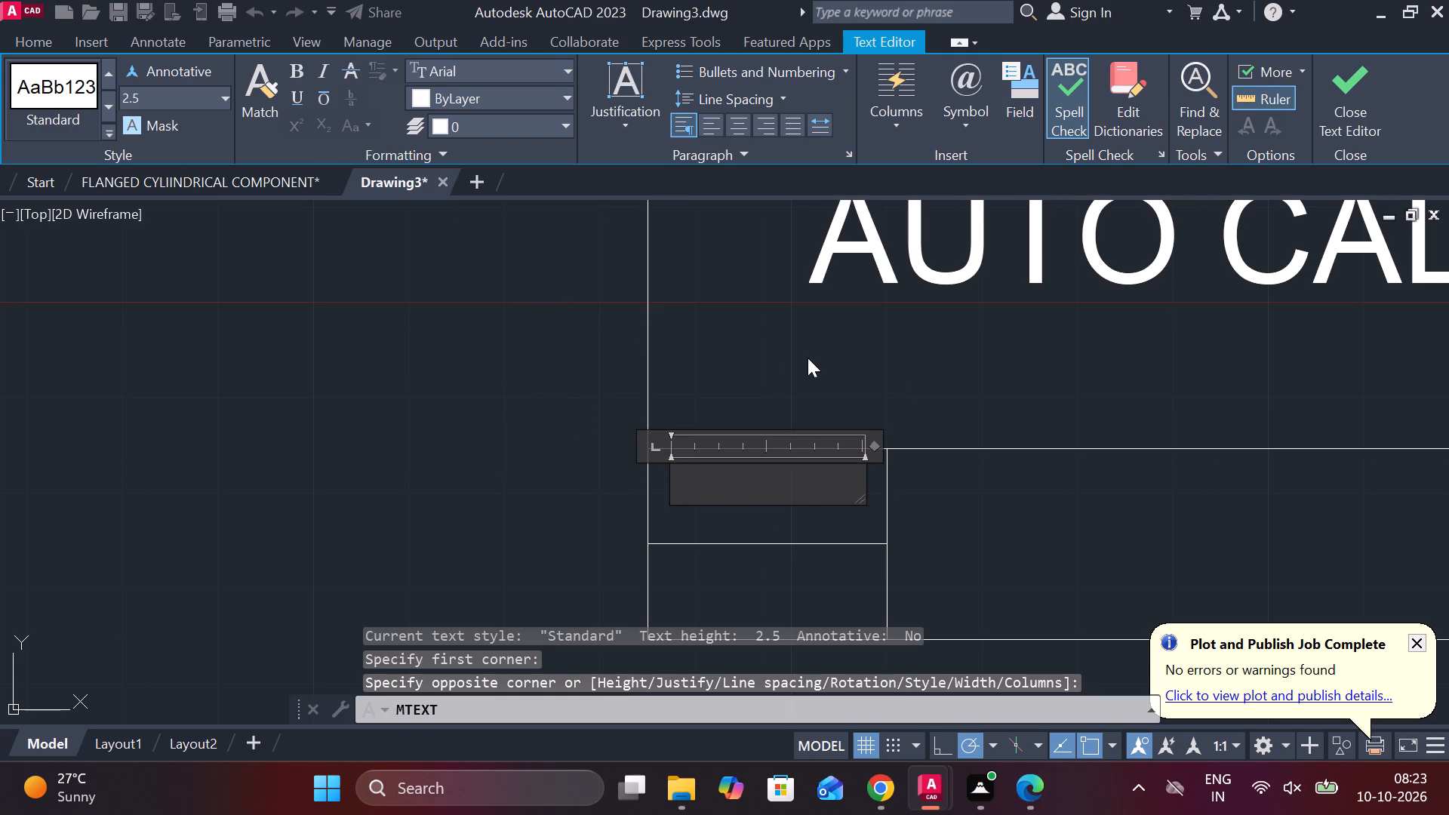
key("s")
key("c")
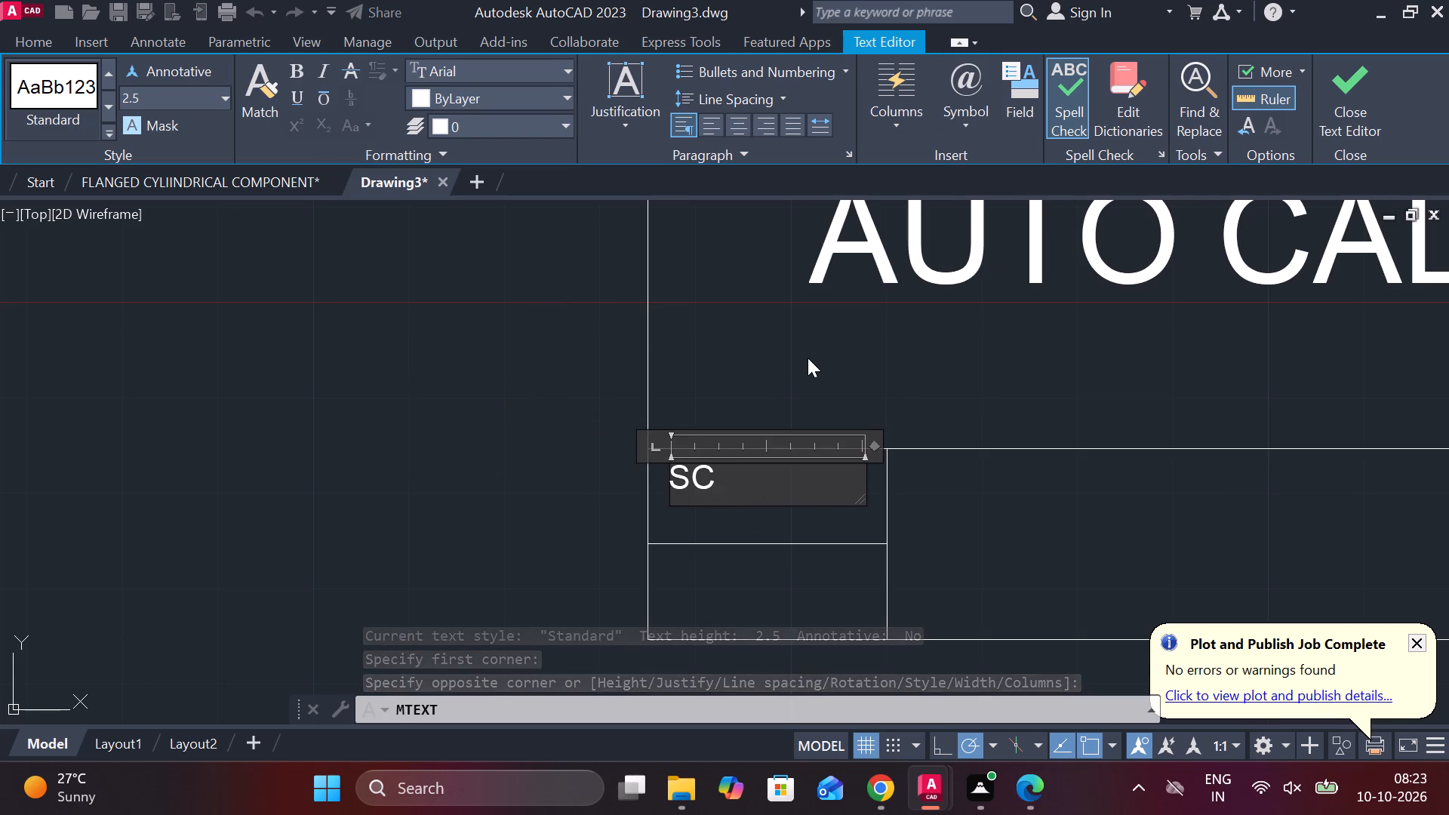
type("AL")
type("E")
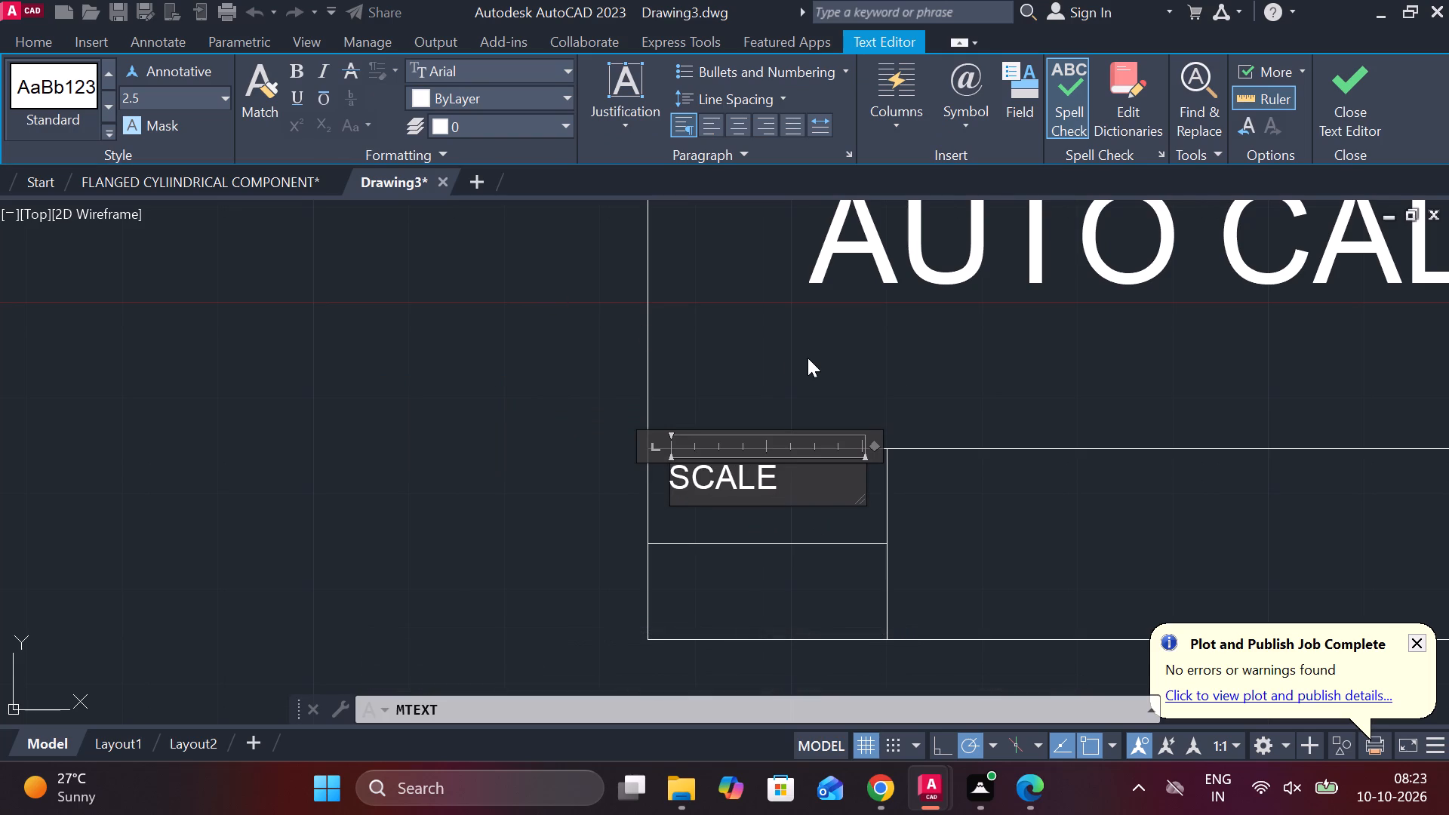
key("space")
key("1")
key("shift+colon")
key("1")
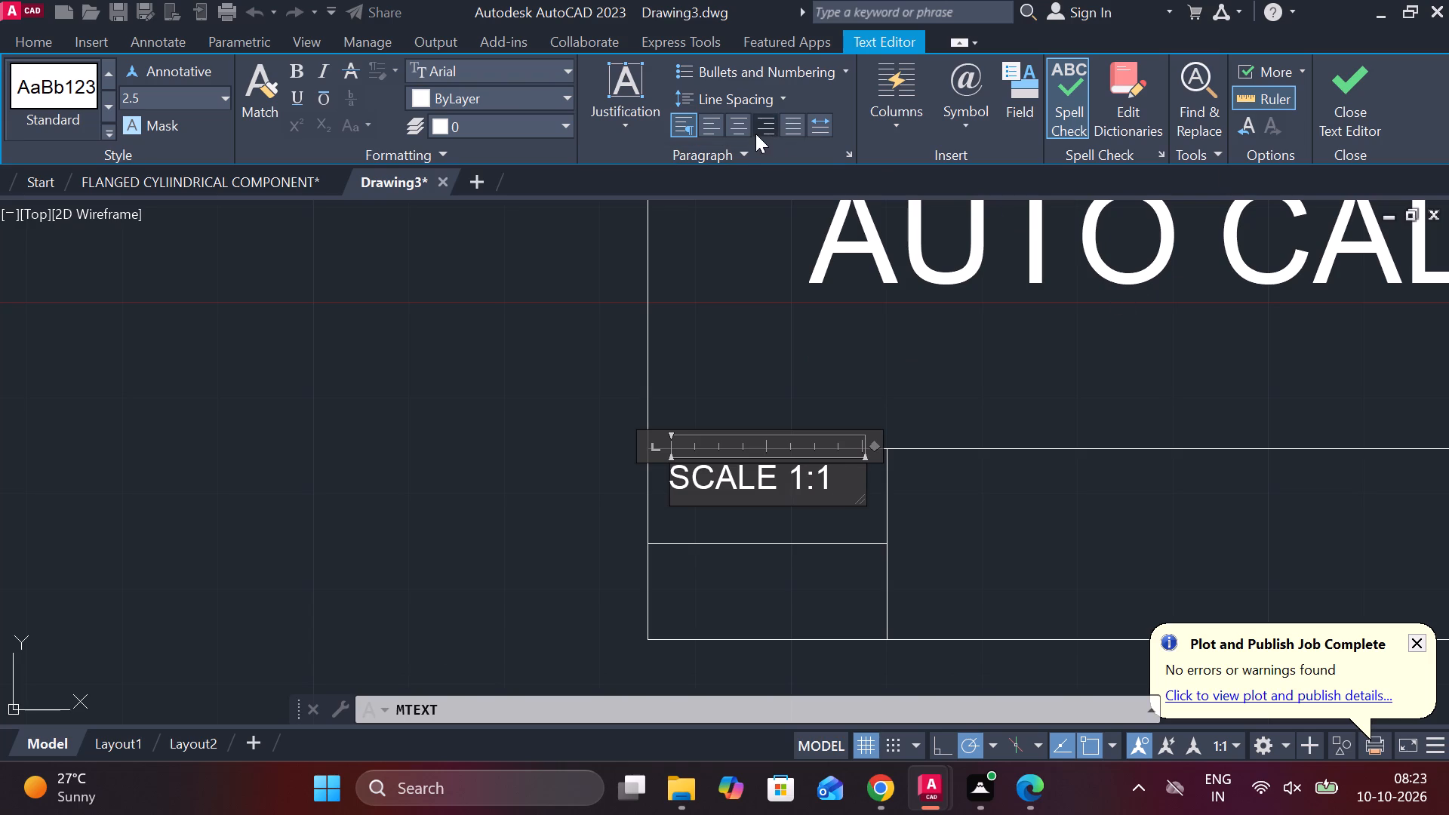
left_click(745, 128)
left_click(1328, 92)
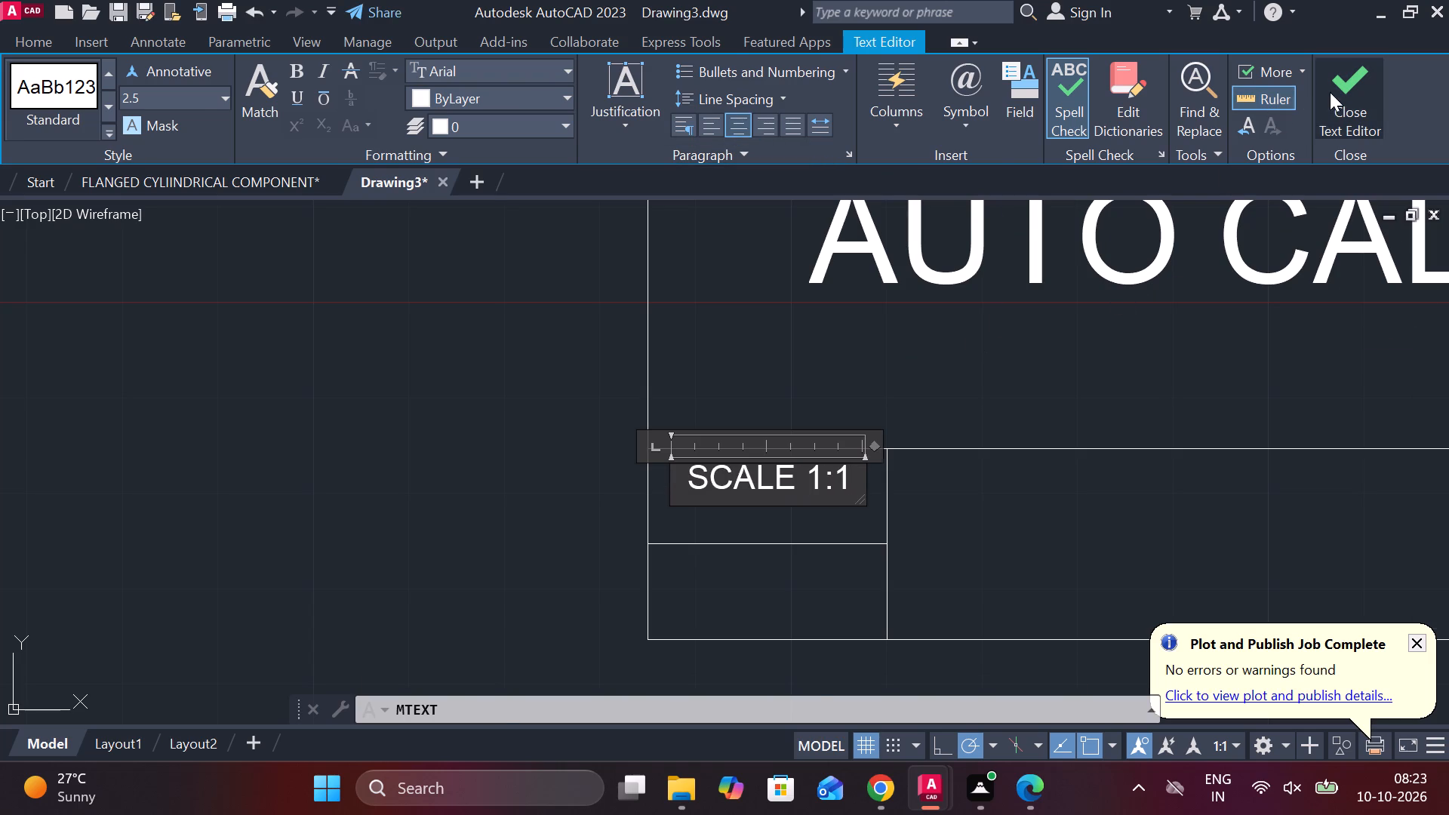
Move the SCALE 1:1 text slightly down so it sits at mid-height in its cell.
scroll(1063, 351, "down", 2)
scroll(995, 386, "up", 3)
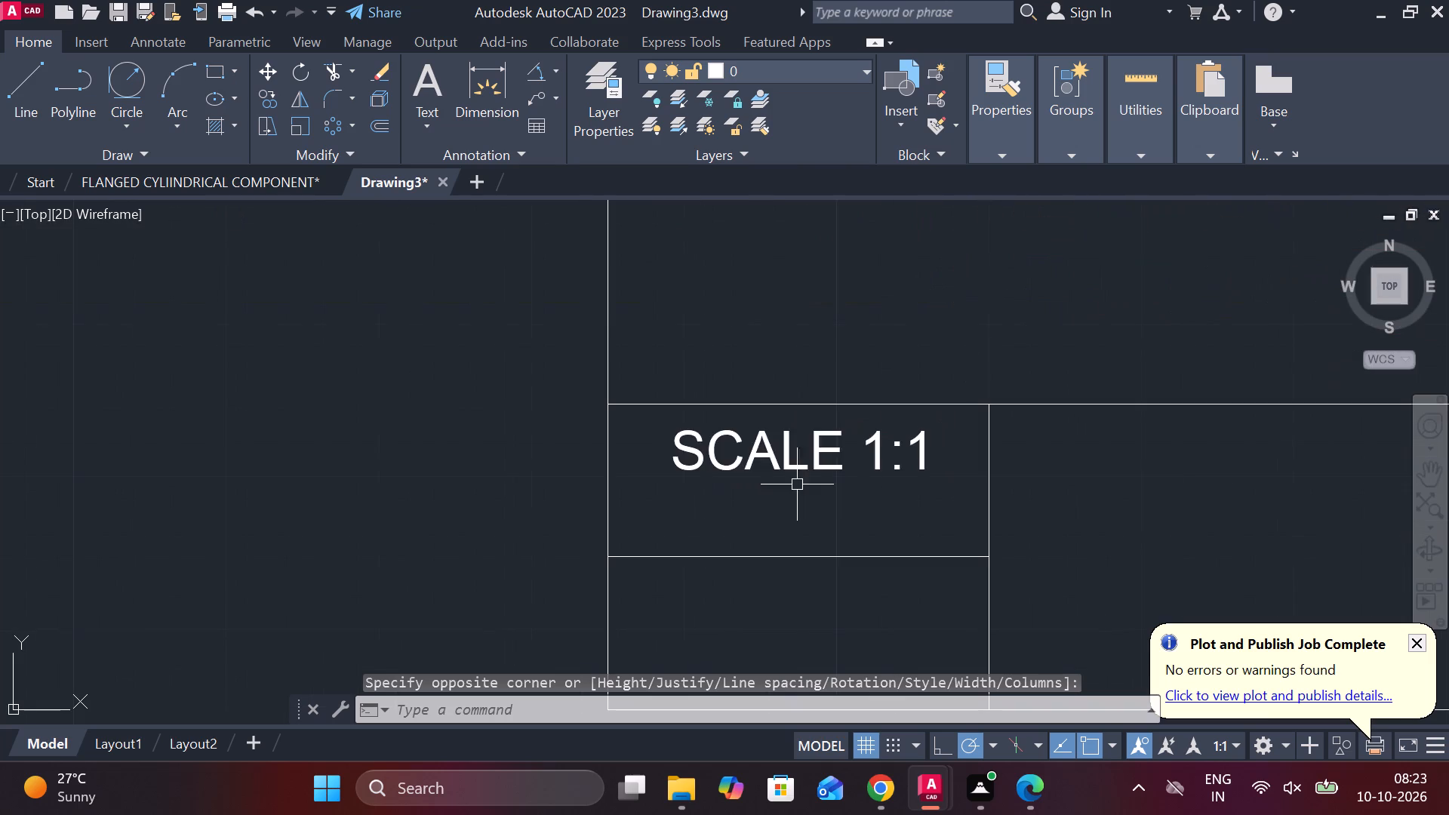
left_click(785, 455)
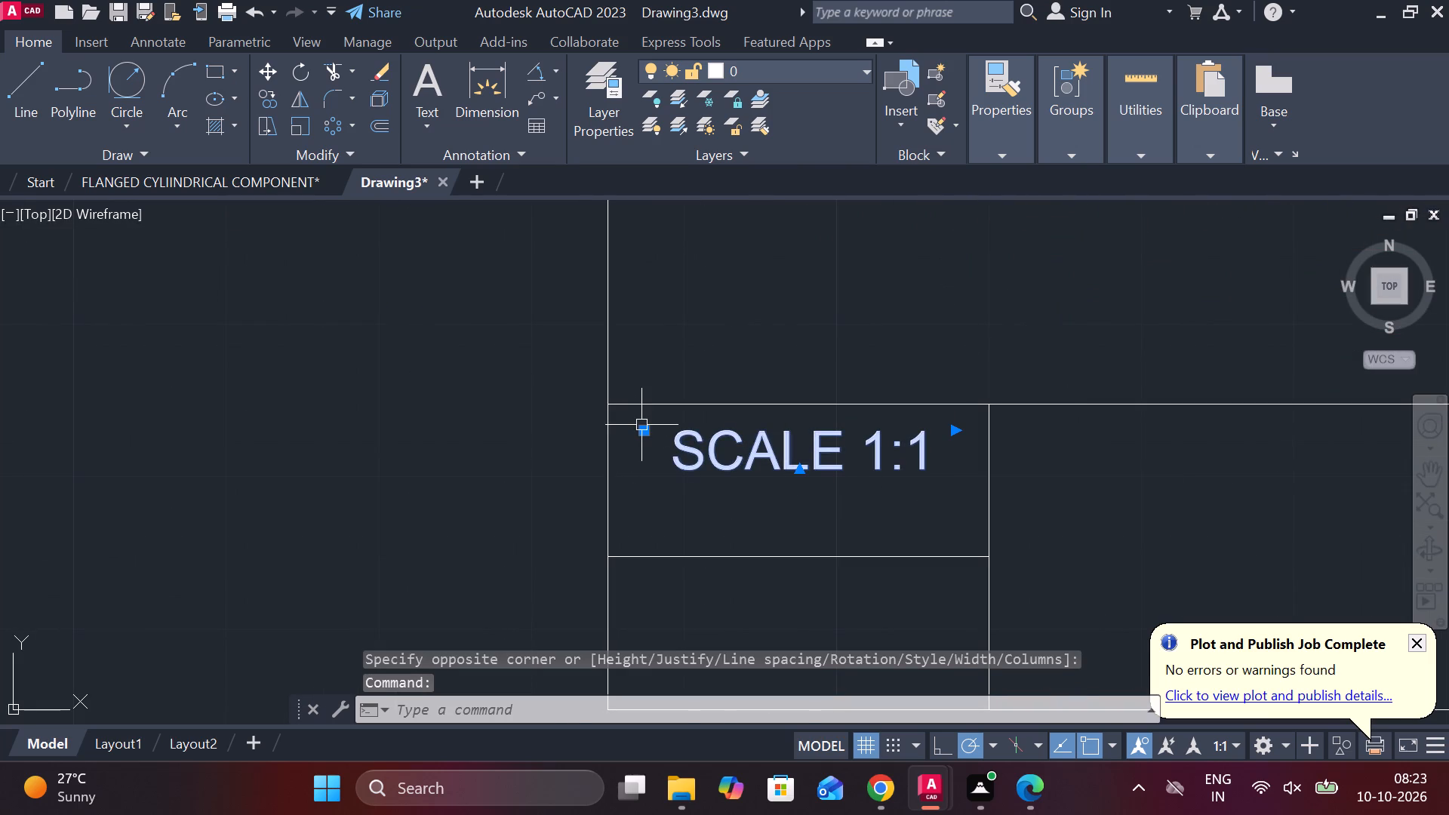
left_click(646, 434)
left_click(651, 451)
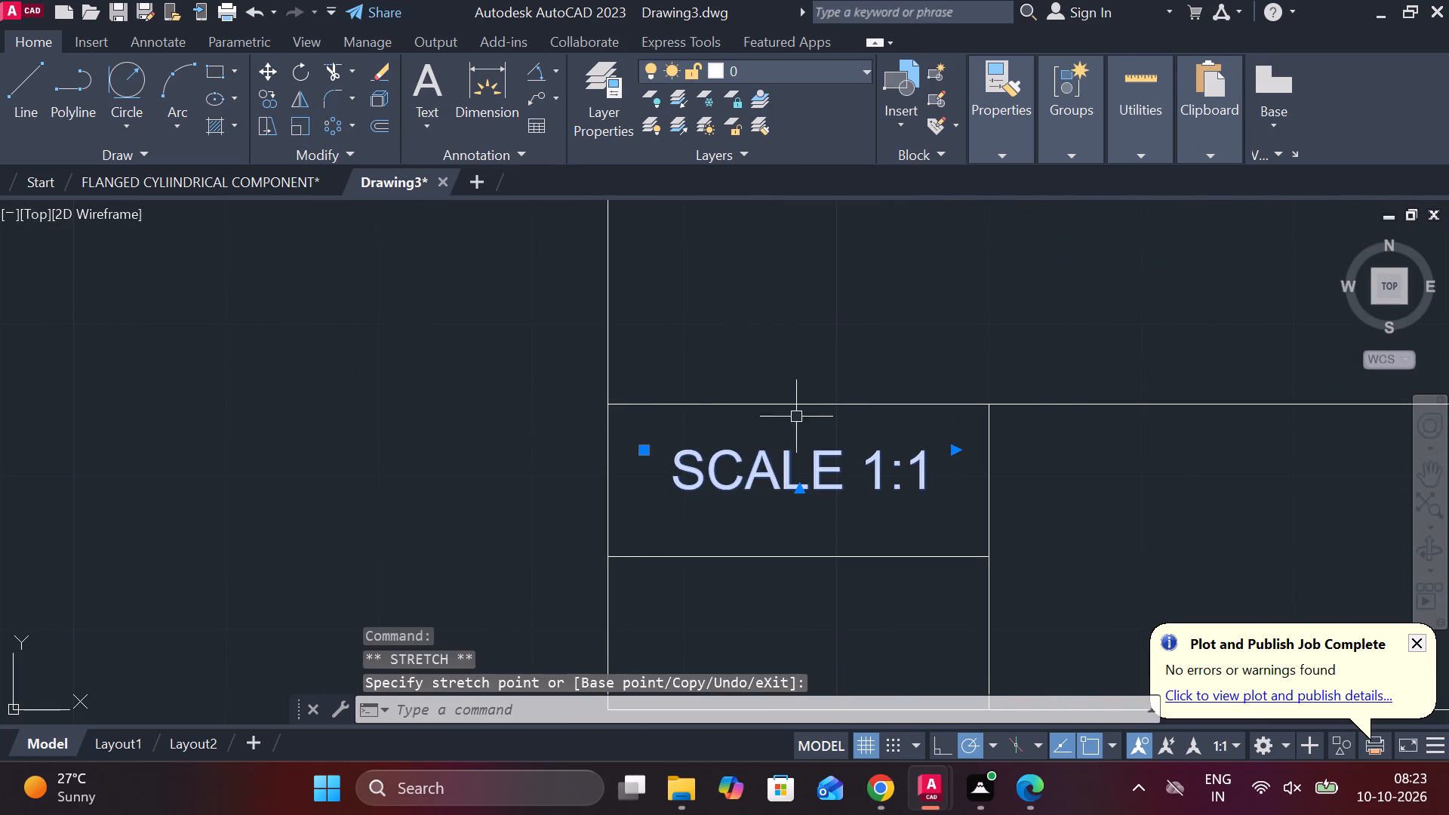
Add the multiline text "TITLE" at height 2.5 near the upper-left corner of the cell beside SCALE 1:1, fitting its frame closely.
key("Escape")
scroll(861, 430, "down", 2)
middle_click_drag(958, 454, 665, 442)
scroll(673, 414, "down", 1)
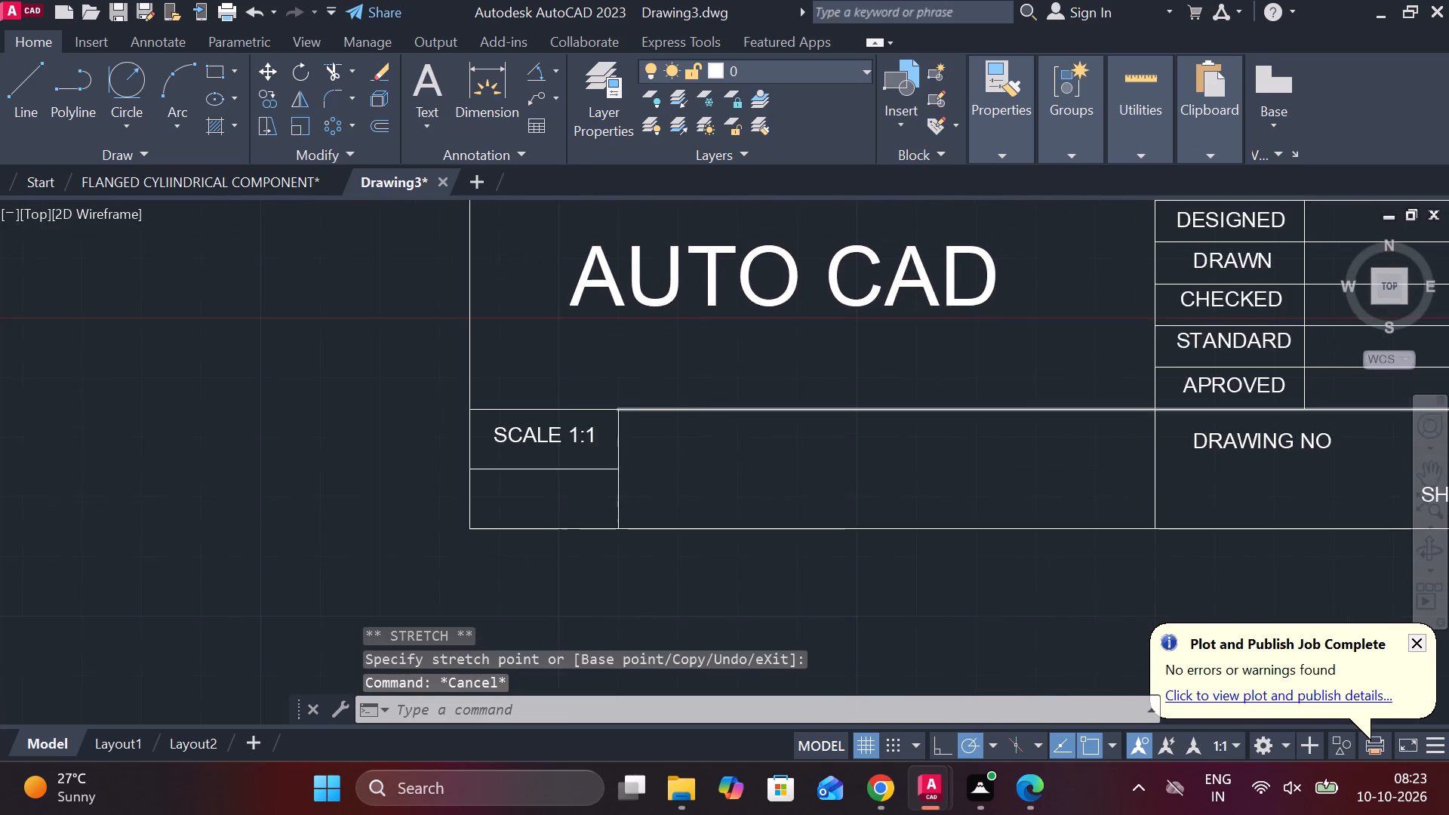
scroll(675, 414, "up", 1)
middle_click_drag(738, 460, 926, 456)
scroll(678, 531, "up", 1)
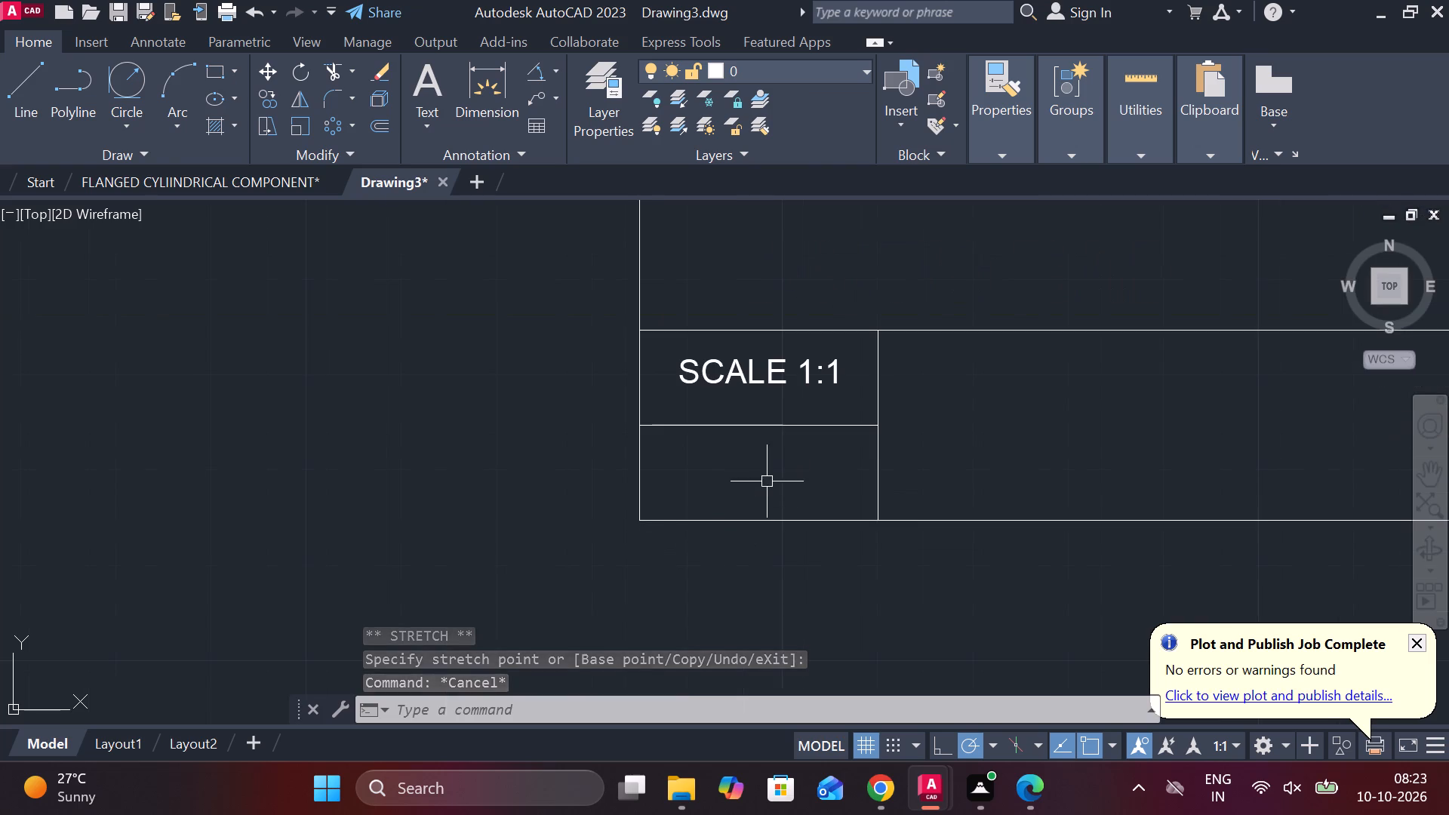
key("space")
scroll(767, 475, "up", 1)
middle_click_drag(767, 475, 610, 537)
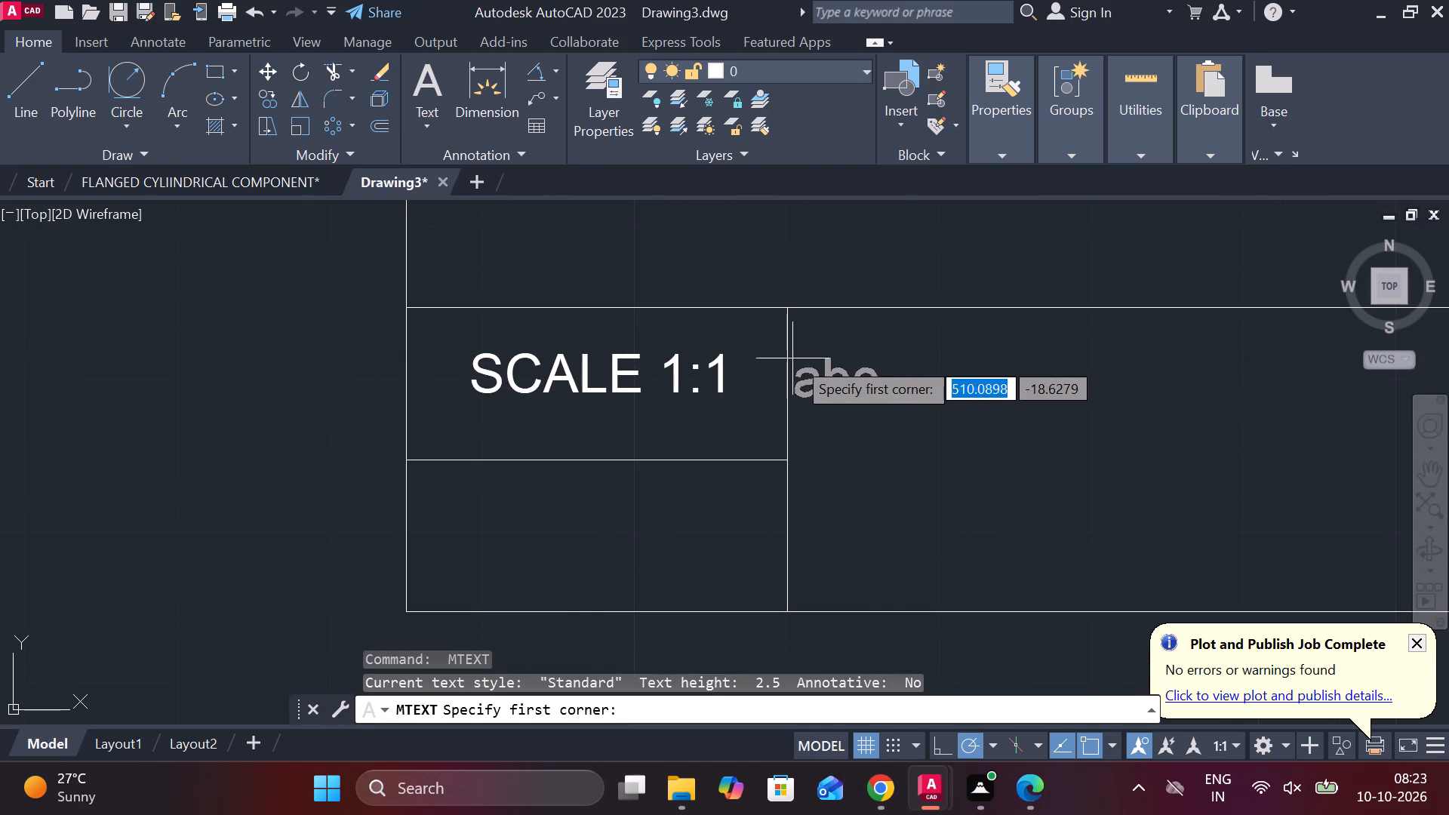
left_click(854, 361)
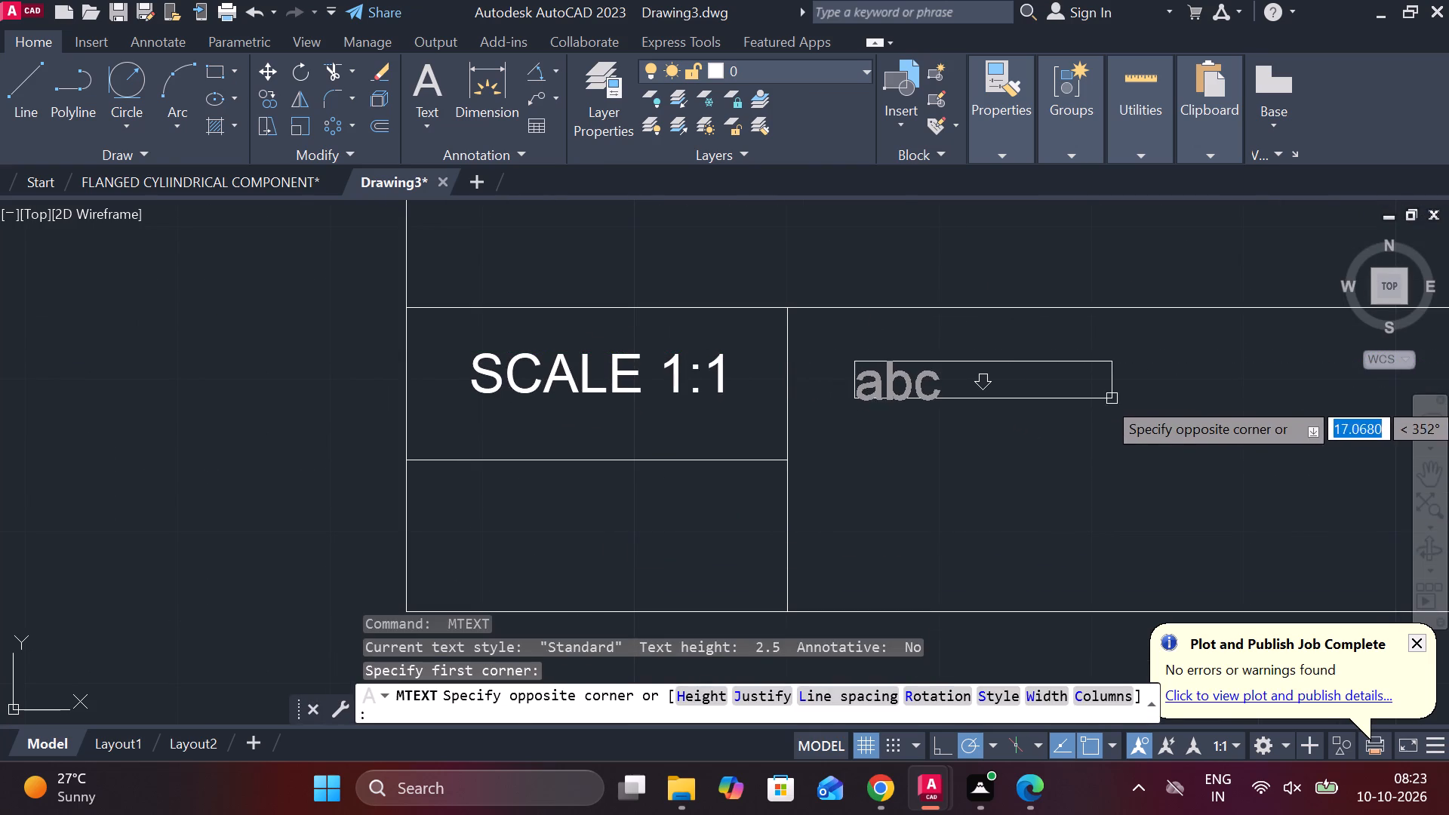
left_click(1073, 414)
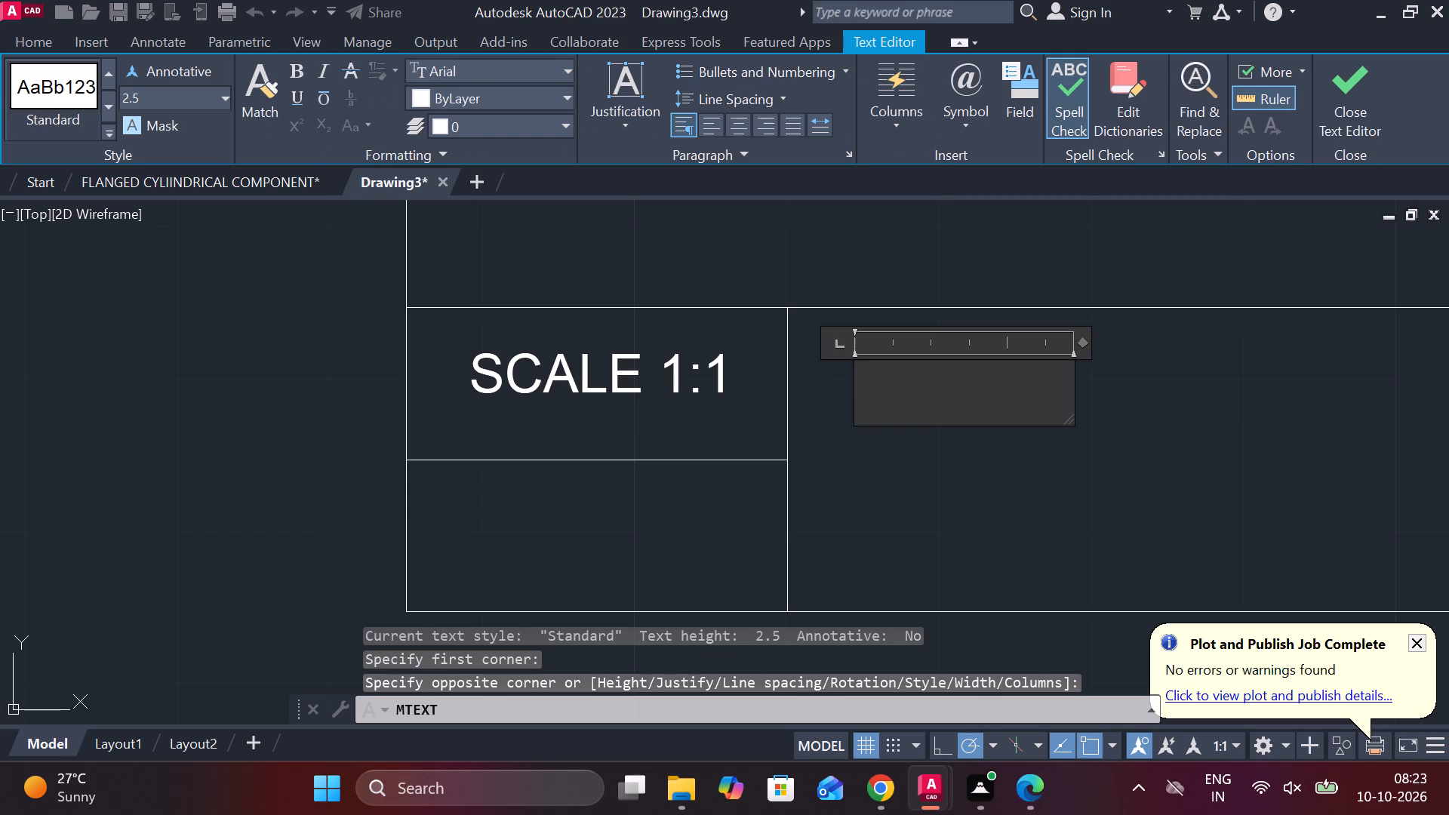
type("TI")
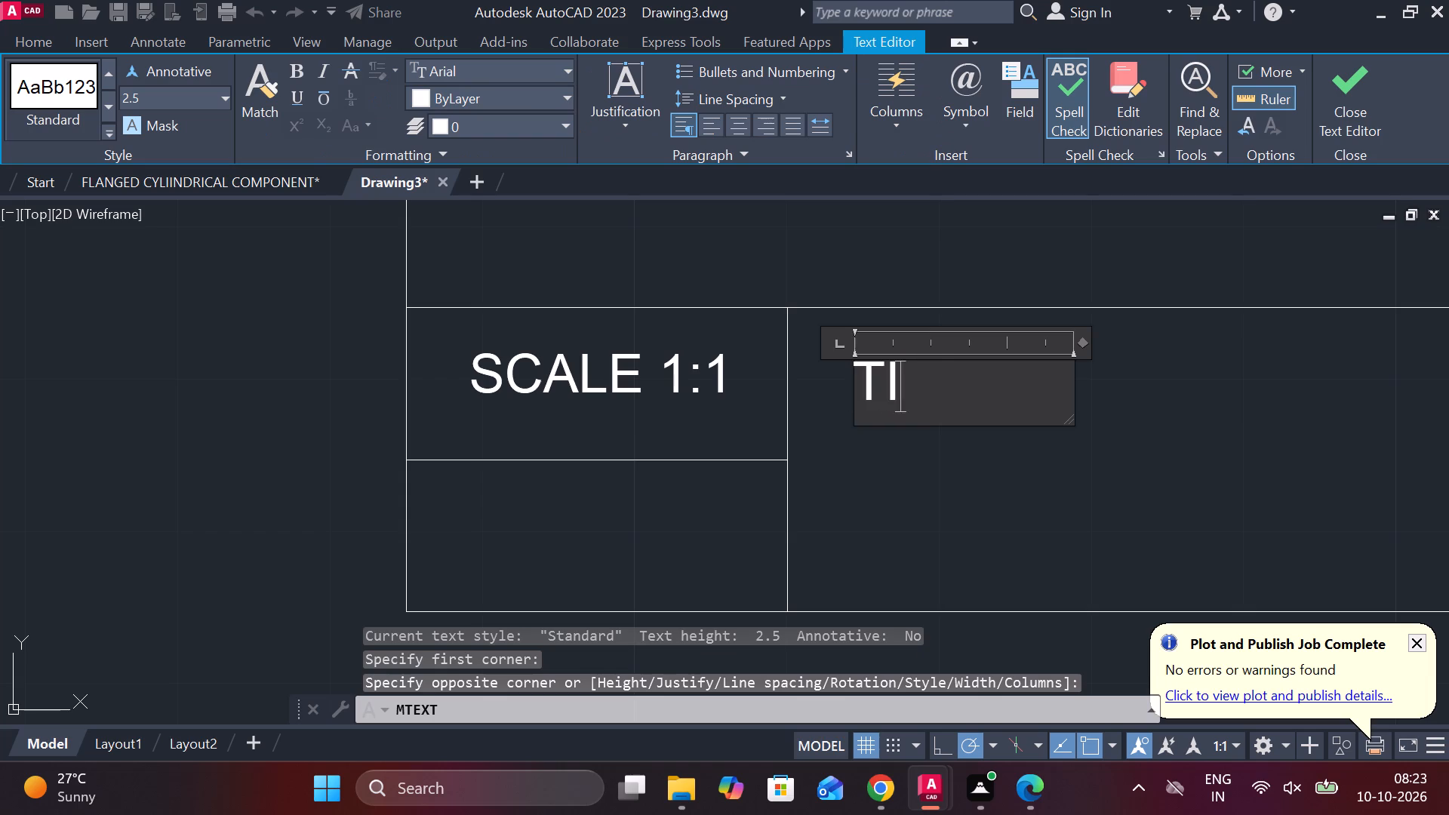
type("TL")
key("e")
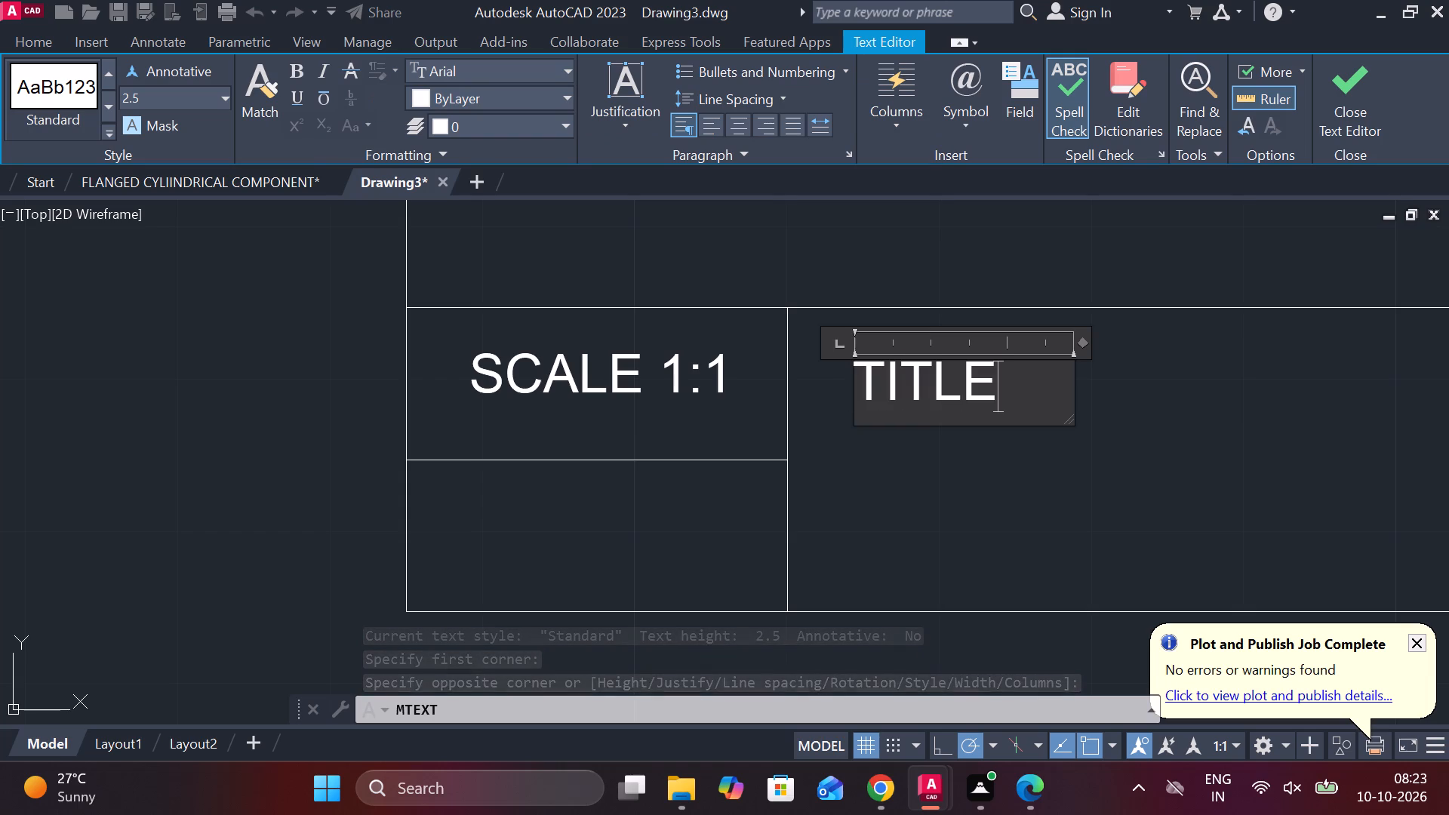
left_click_drag(1072, 386, 1035, 388)
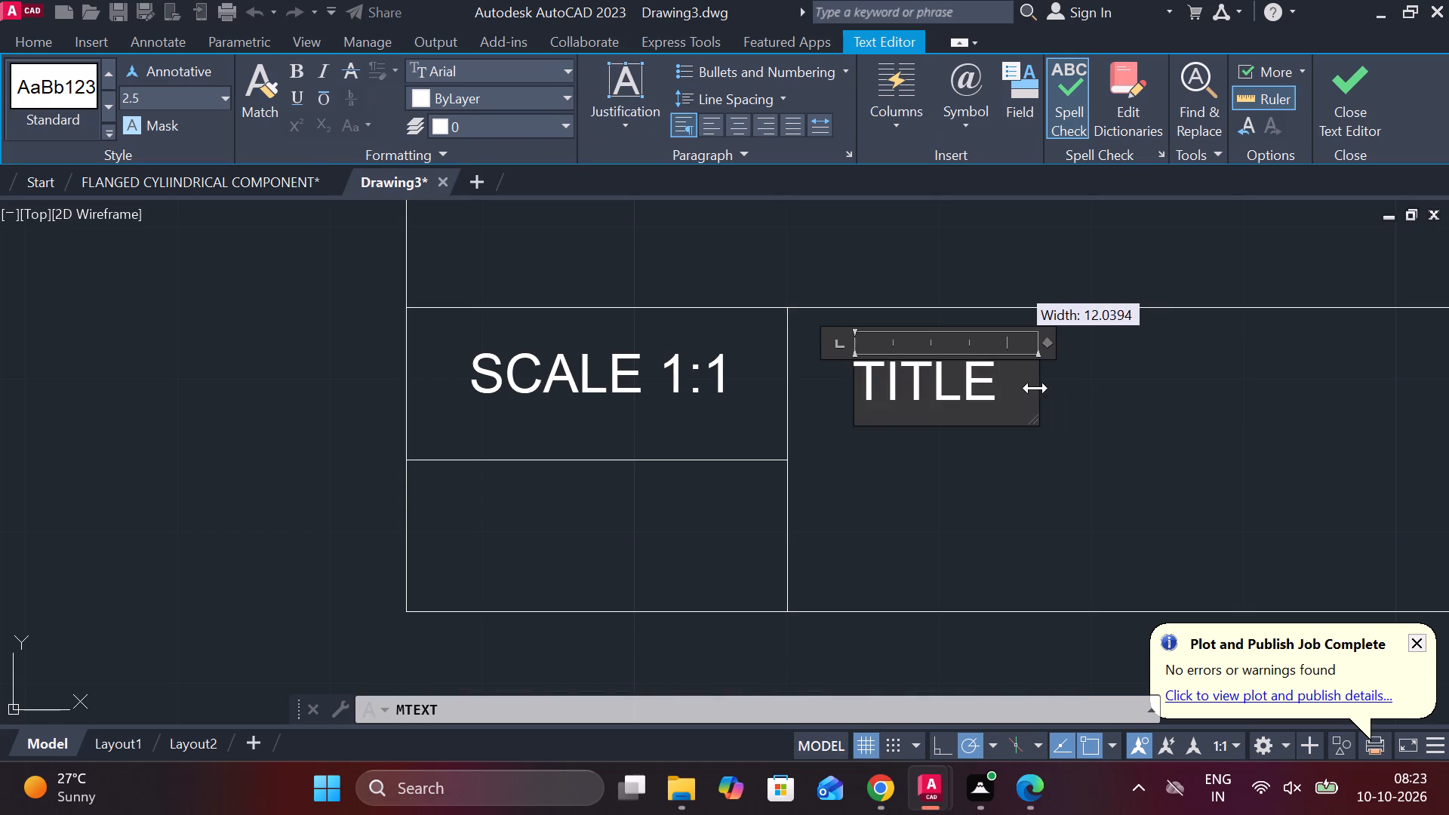
left_click_drag(1035, 388, 1004, 380)
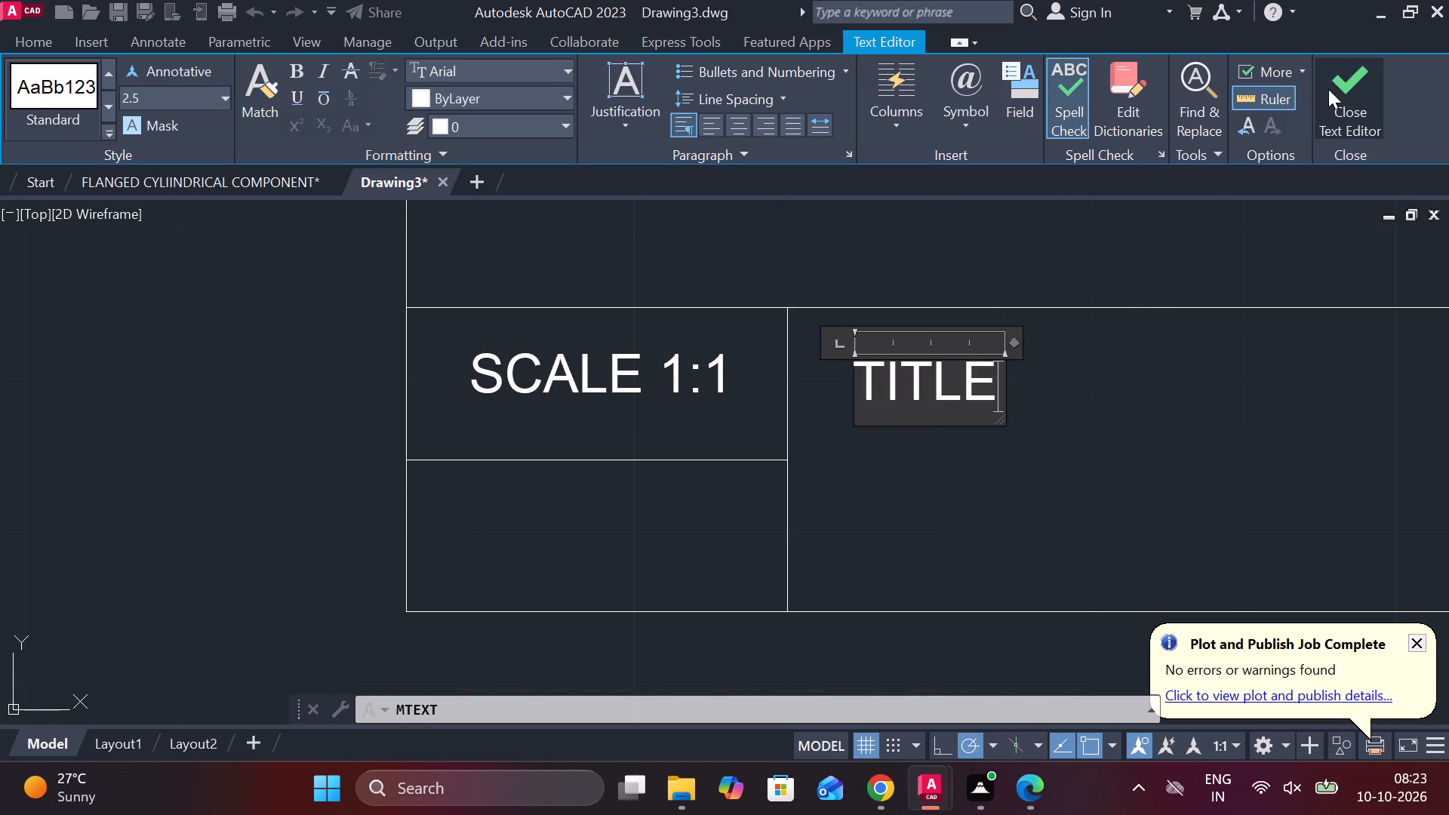
left_click(1328, 89)
Add the centred multiline text "MECHANICAL SUPPORTING BRACKET" at height 2.5 below TITLE in the same cell.
scroll(1251, 395, "down", 2)
middle_click_drag(1217, 386, 853, 308)
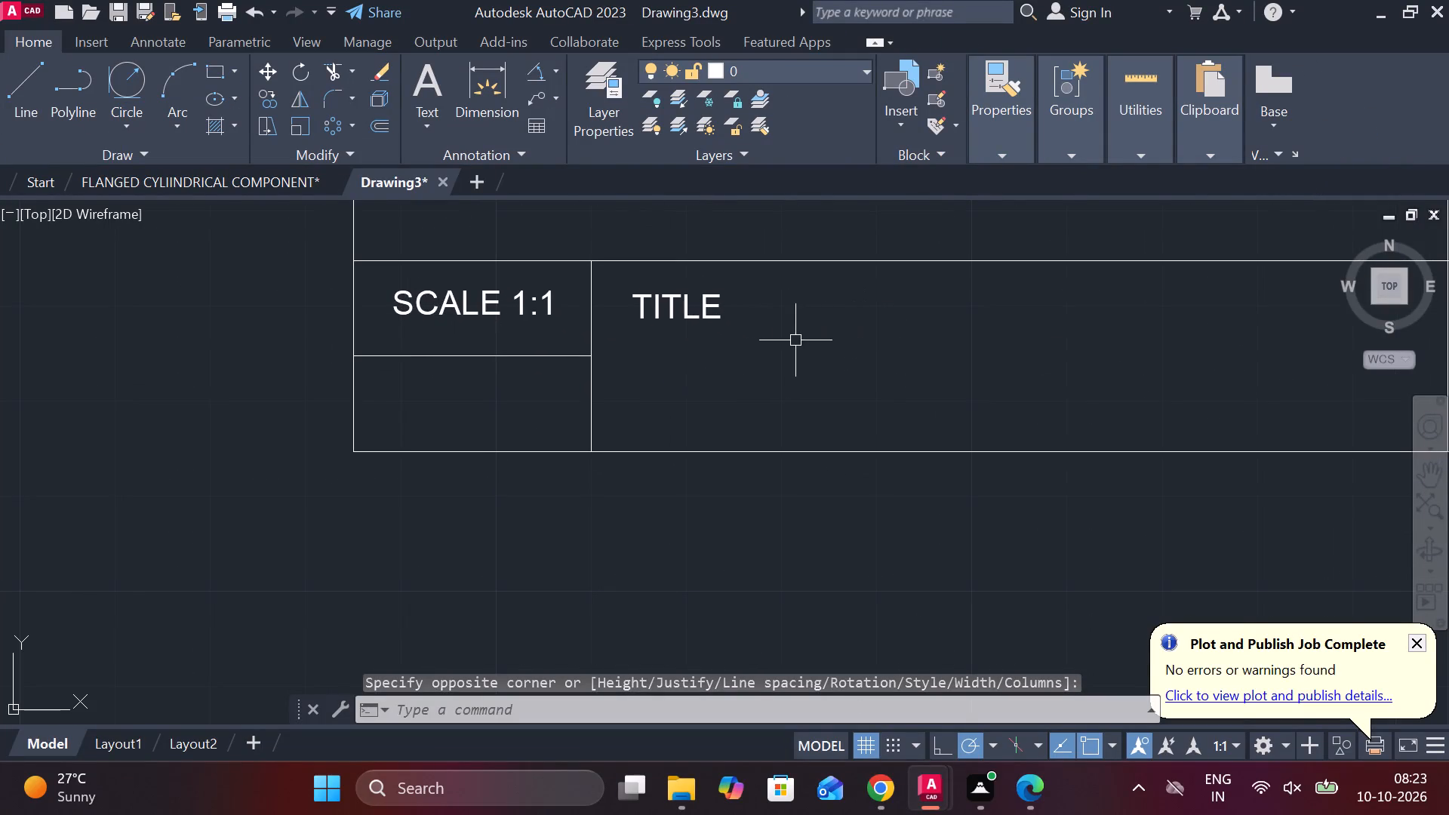
key("space")
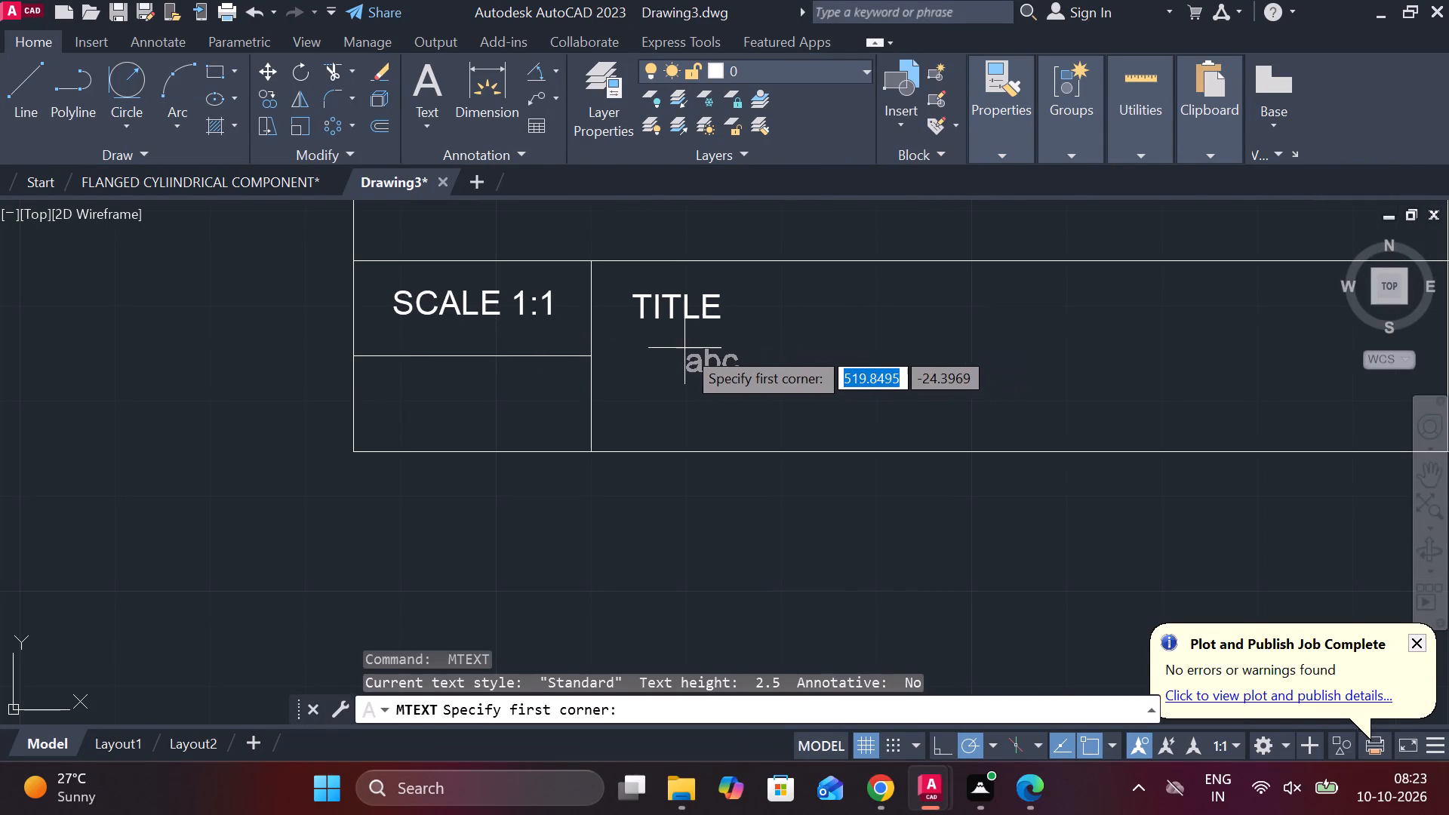
left_click(681, 346)
scroll(1254, 375, "down", 1)
middle_click_drag(1253, 375, 1057, 437)
left_click(1161, 447)
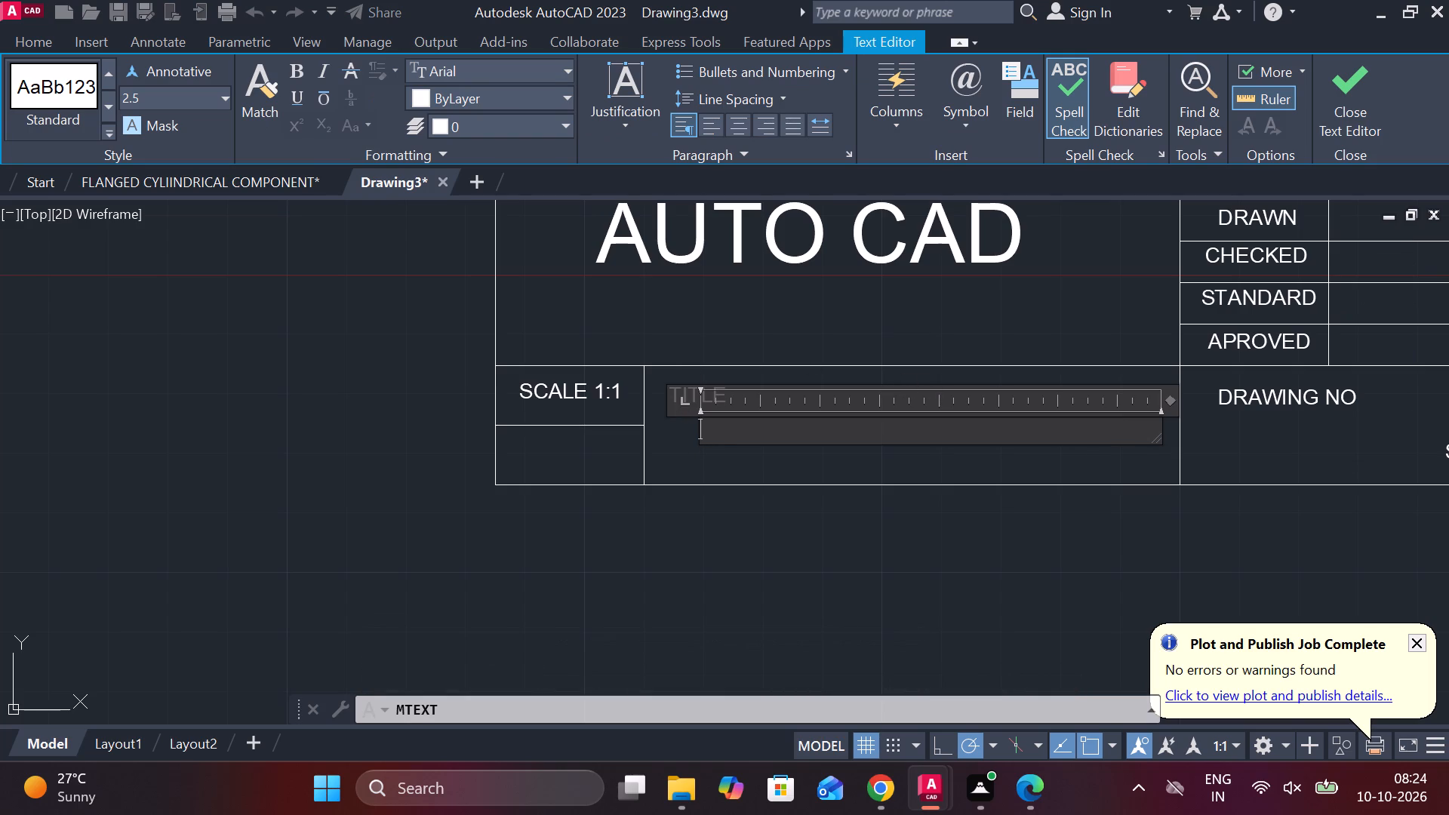
key("m")
type("ECHANICAL")
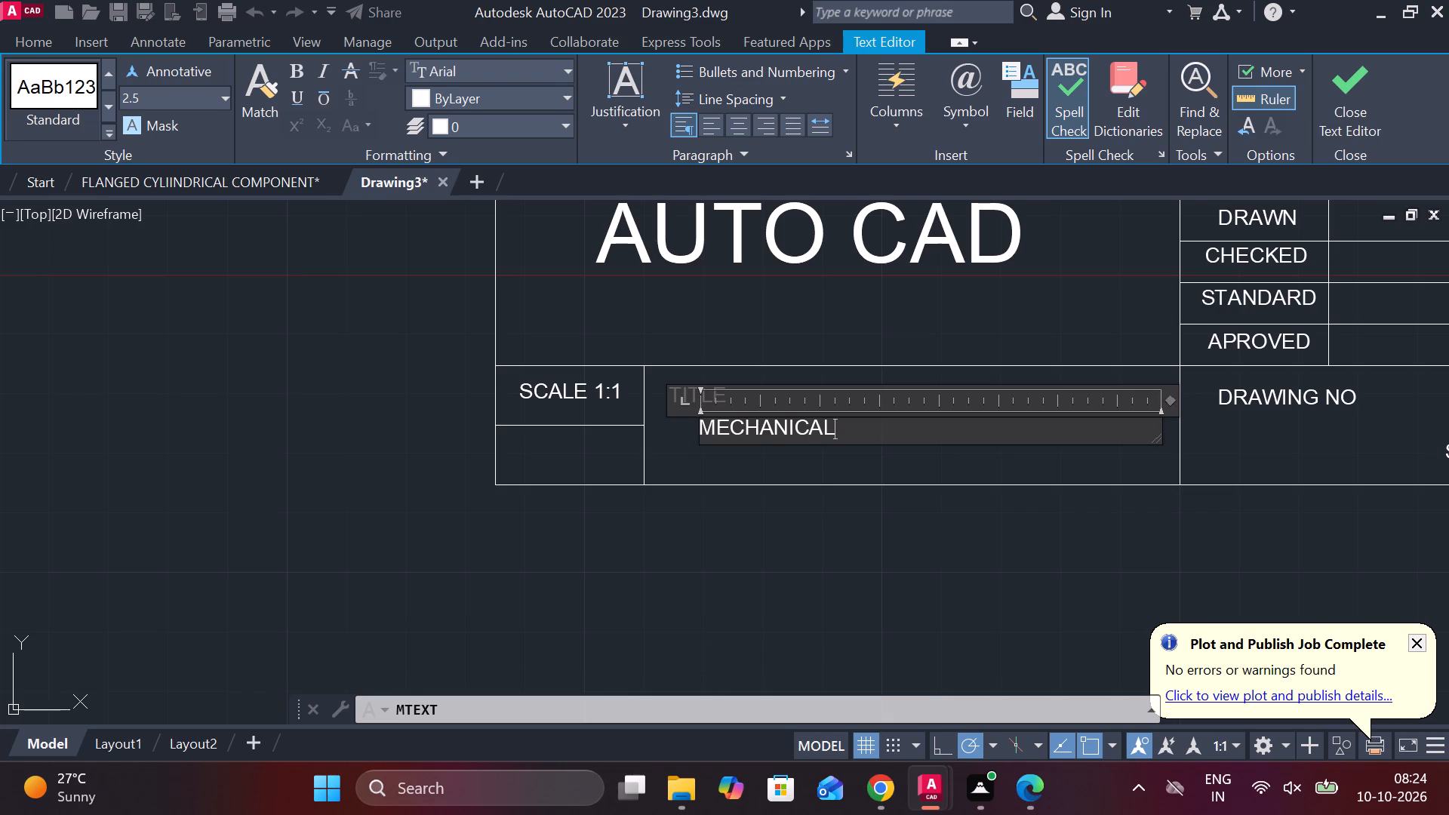
key("space")
type("SUPP")
type("ORT")
type("ING BRAV")
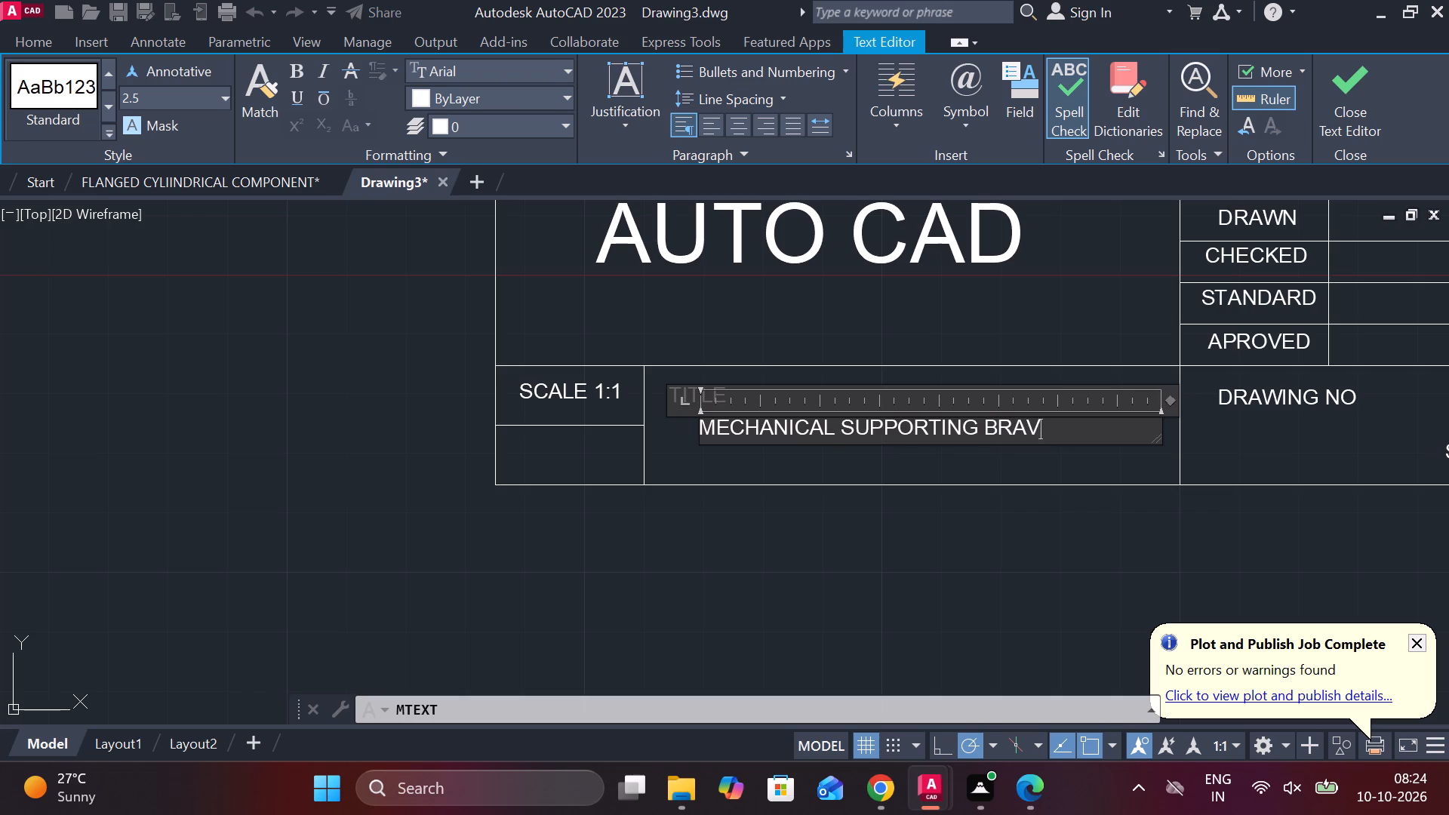
key("BackSpace")
type("CK")
type("ET")
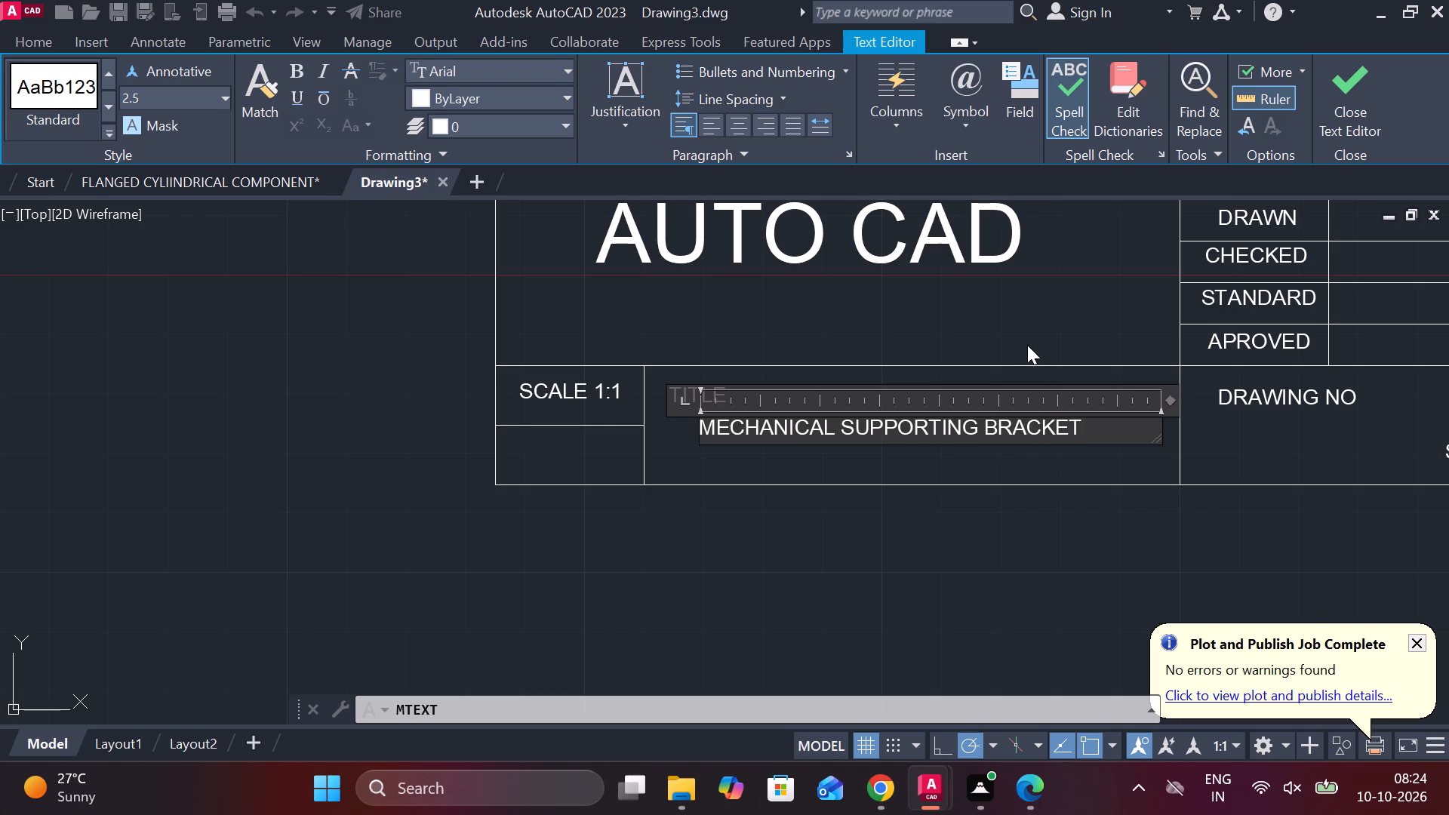
left_click(732, 131)
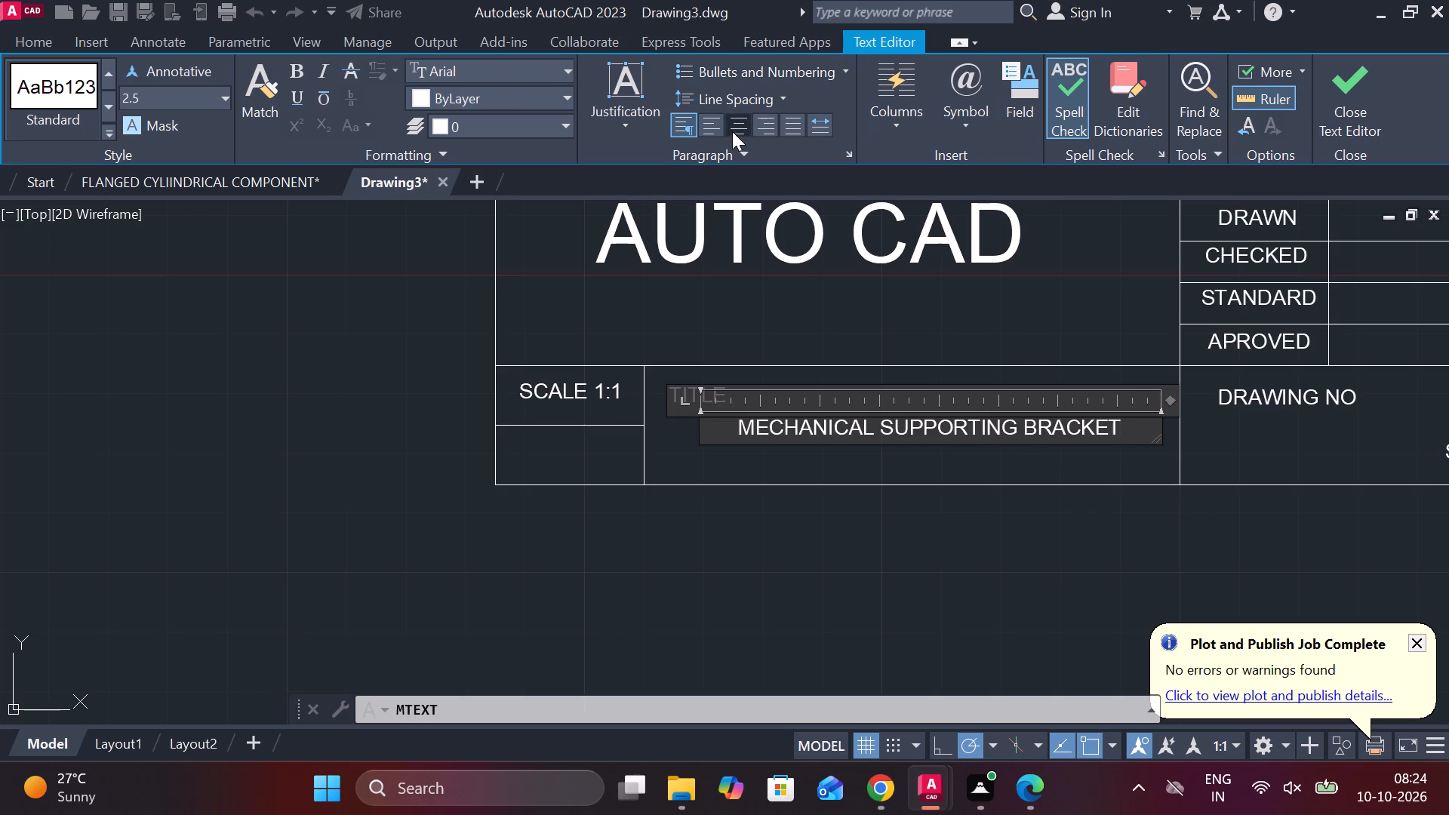
left_click(1372, 84)
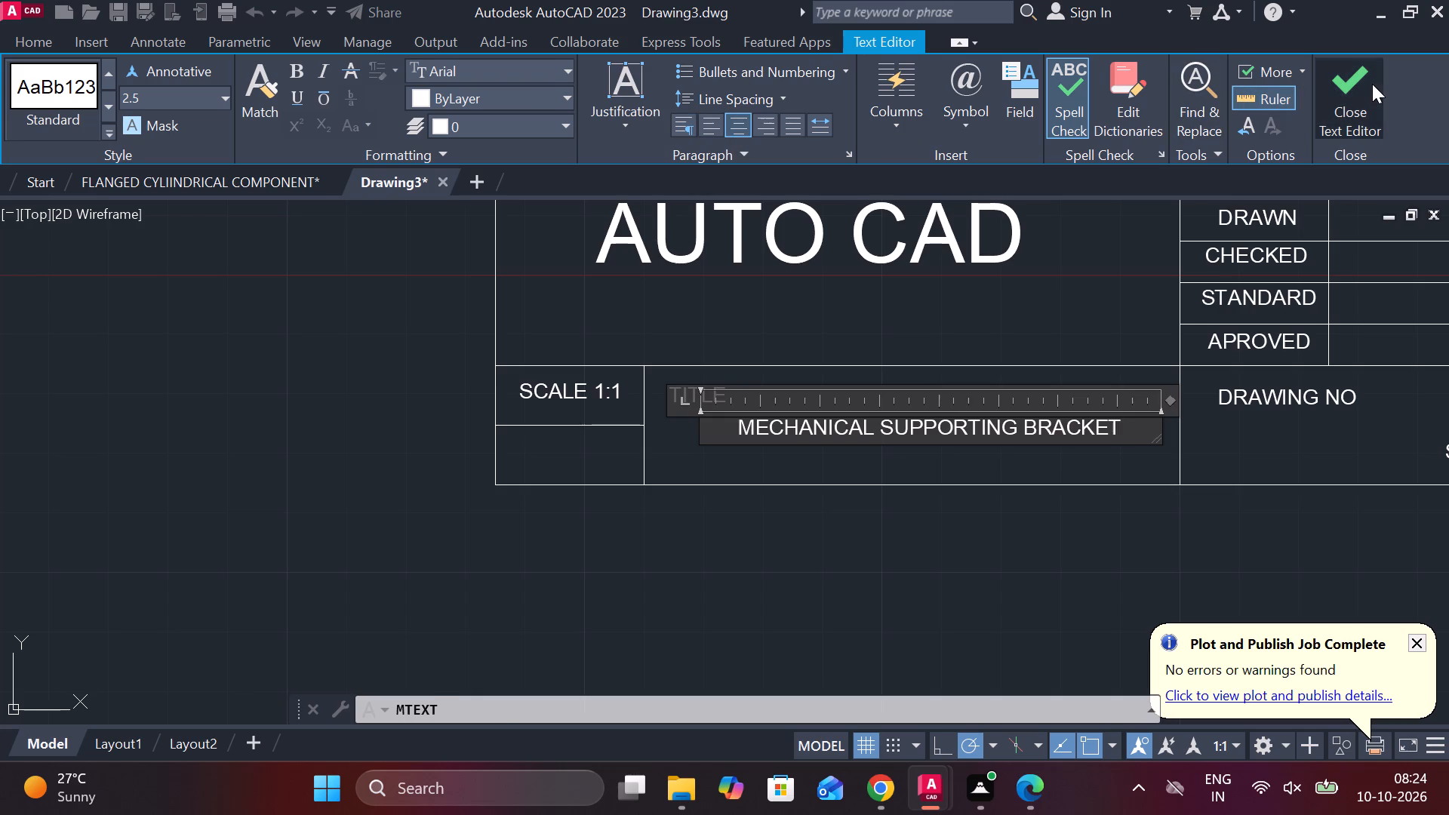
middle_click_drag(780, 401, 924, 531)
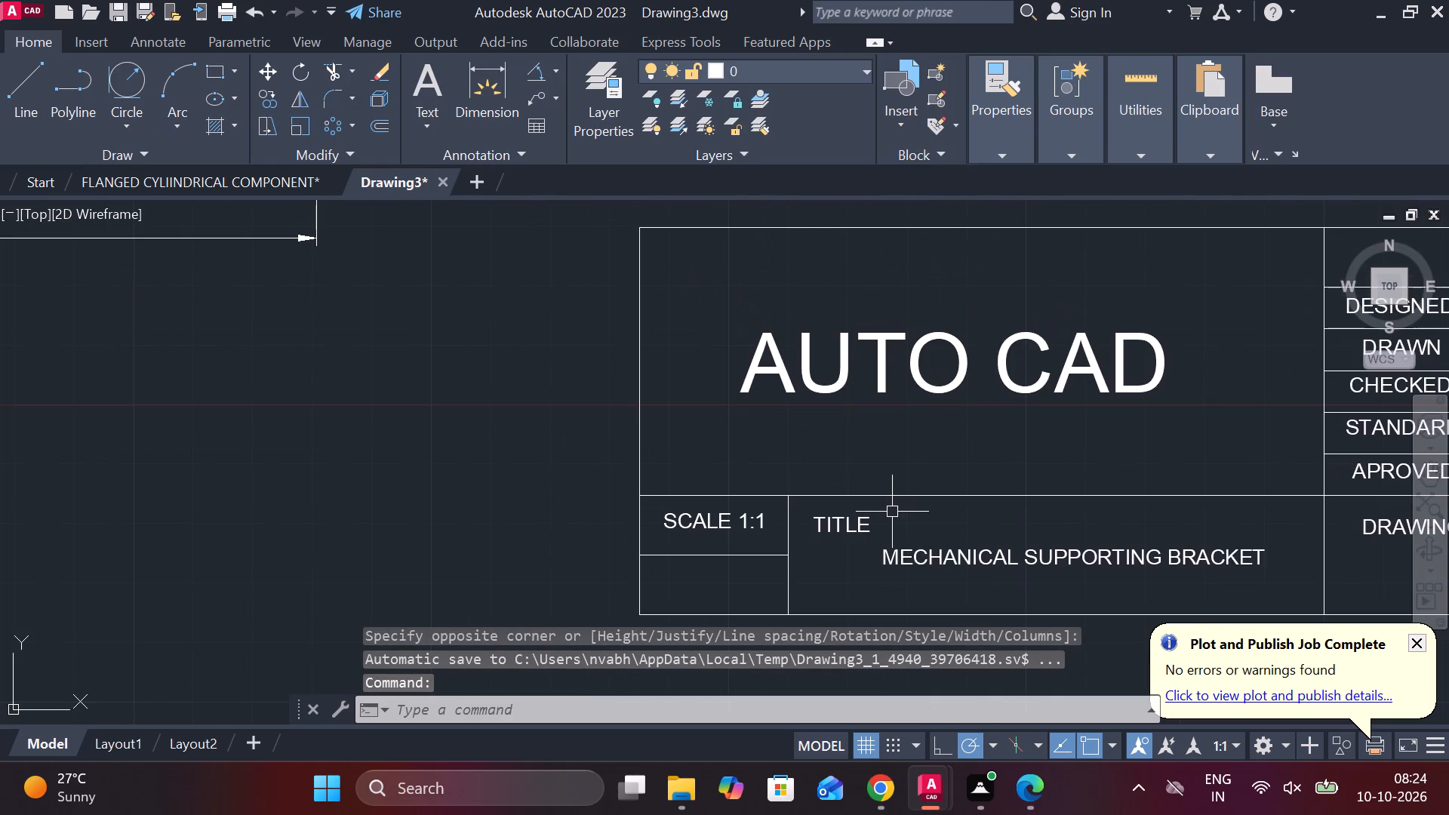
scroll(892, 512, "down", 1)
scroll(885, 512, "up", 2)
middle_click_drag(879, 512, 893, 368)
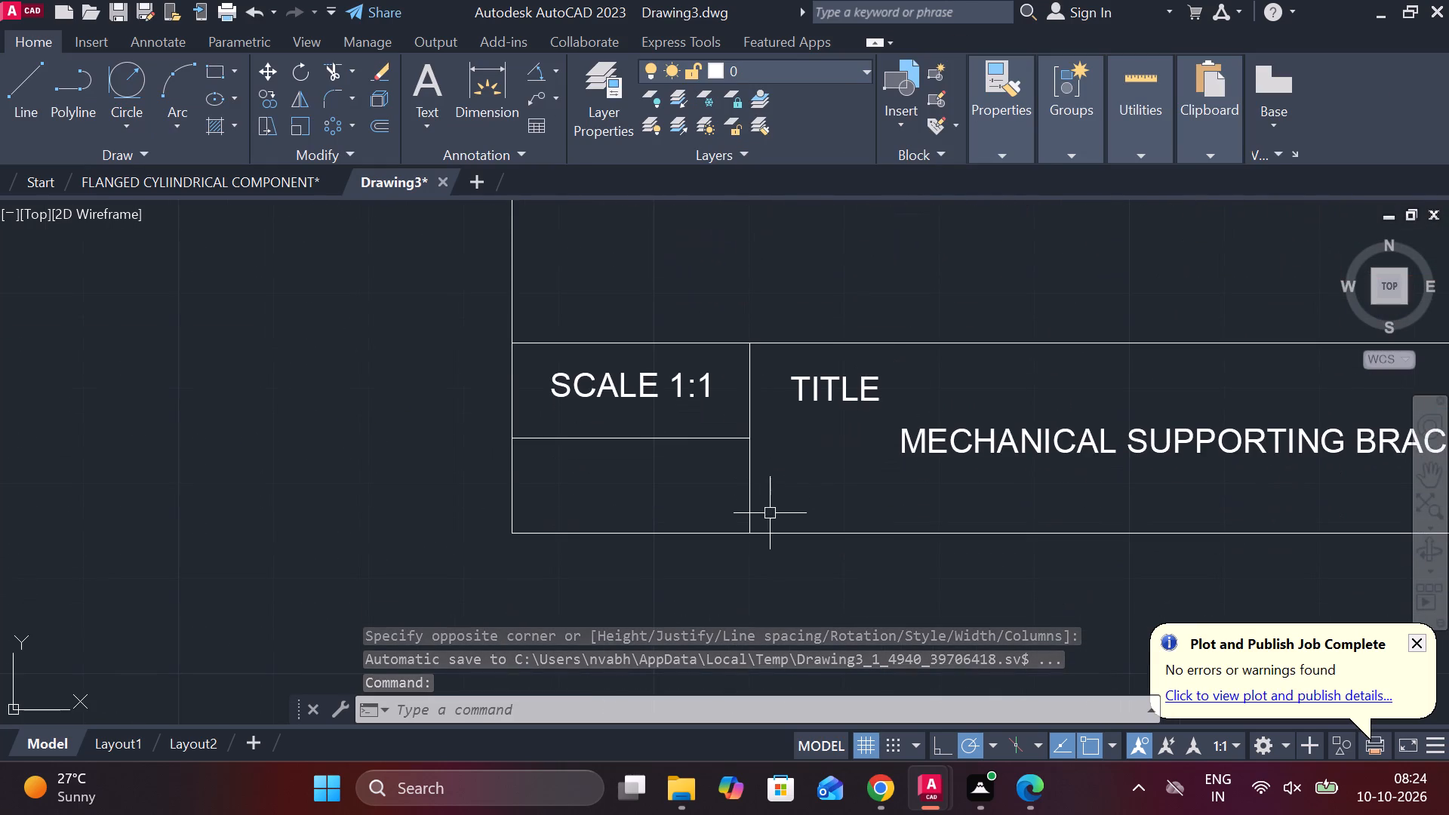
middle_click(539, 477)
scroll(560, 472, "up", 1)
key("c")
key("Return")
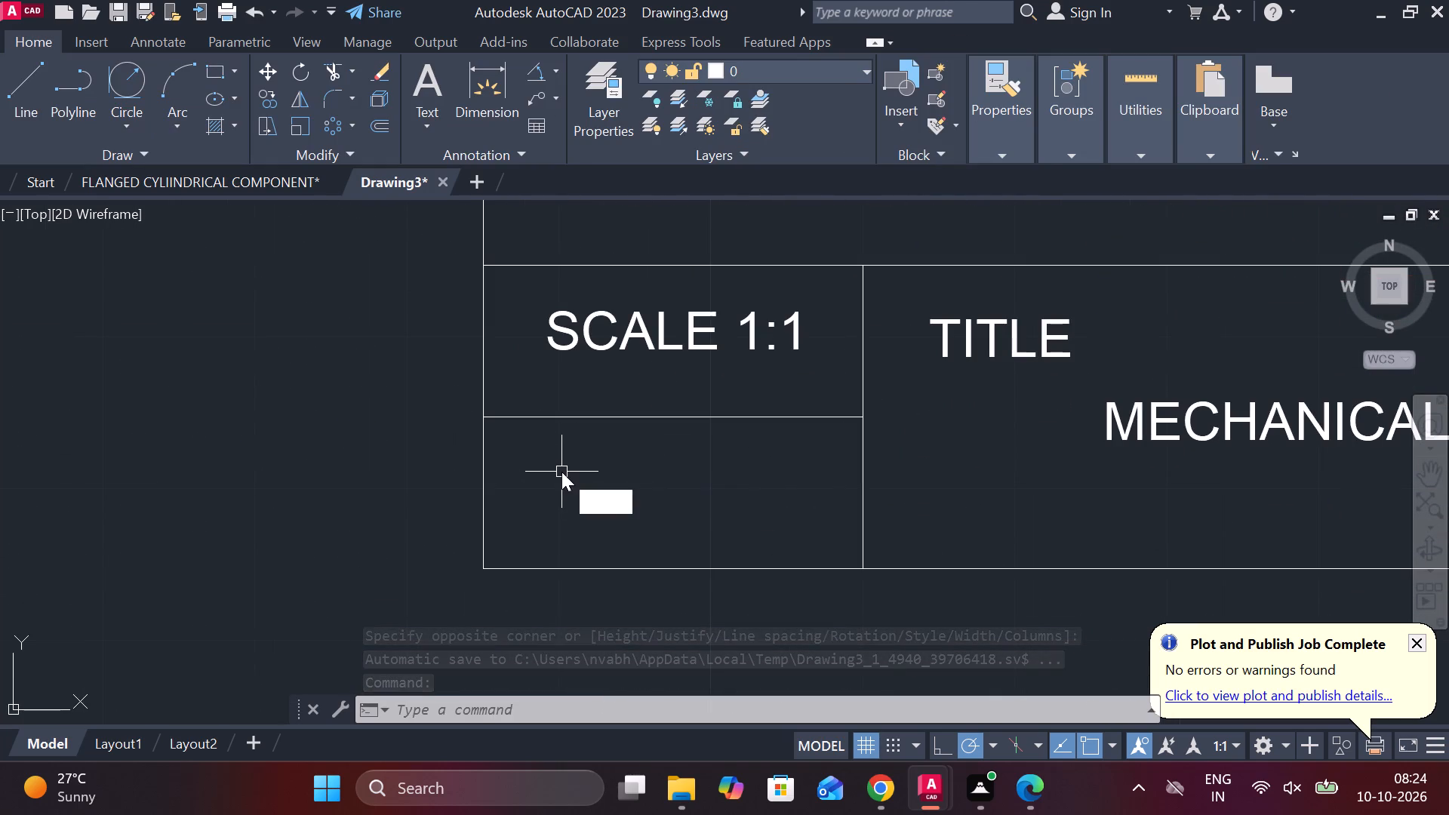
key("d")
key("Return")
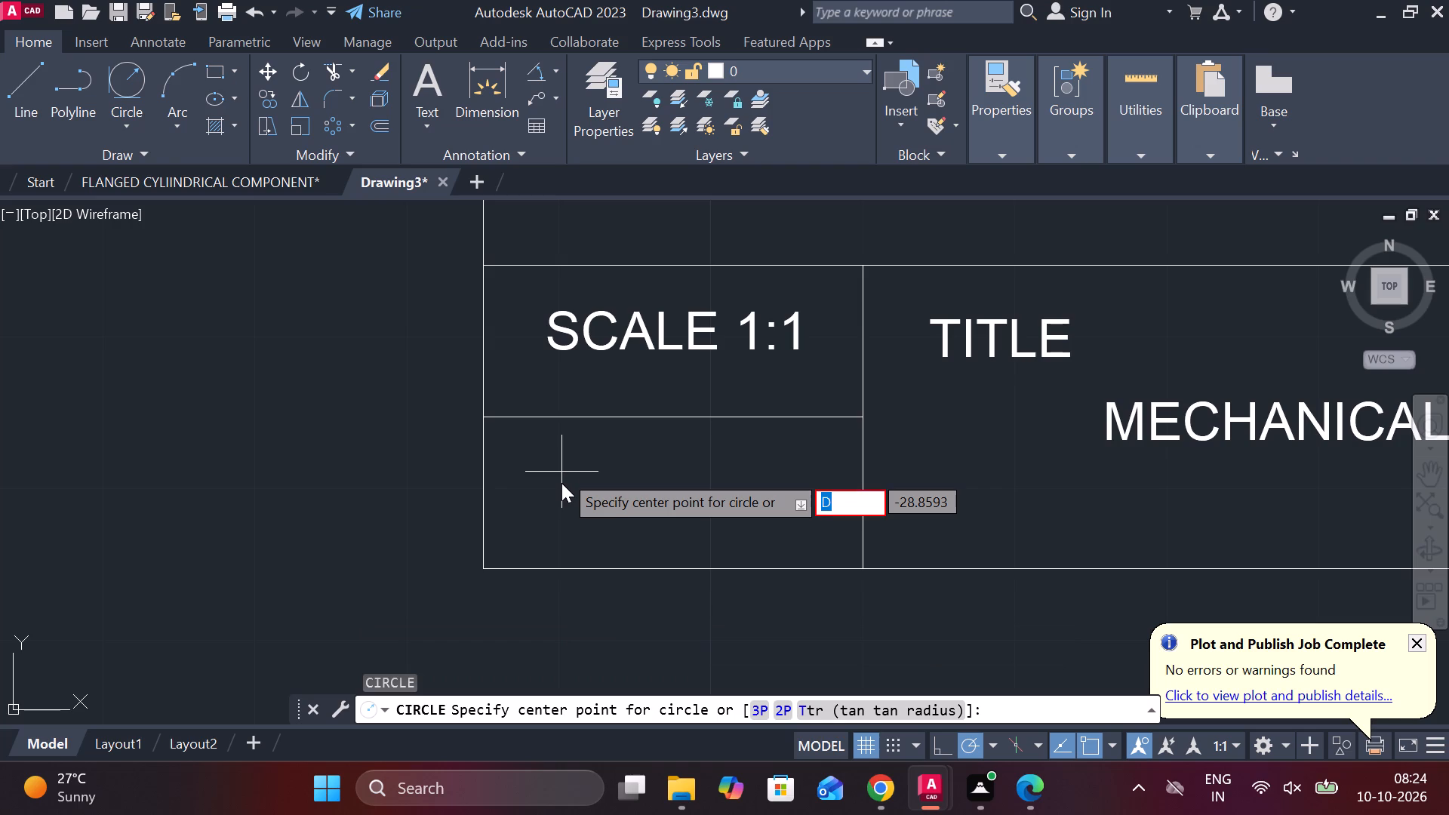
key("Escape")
Draw a circle of diameter 3 in the left part of the empty cell below SCALE 1:1.
type("C")
key("space")
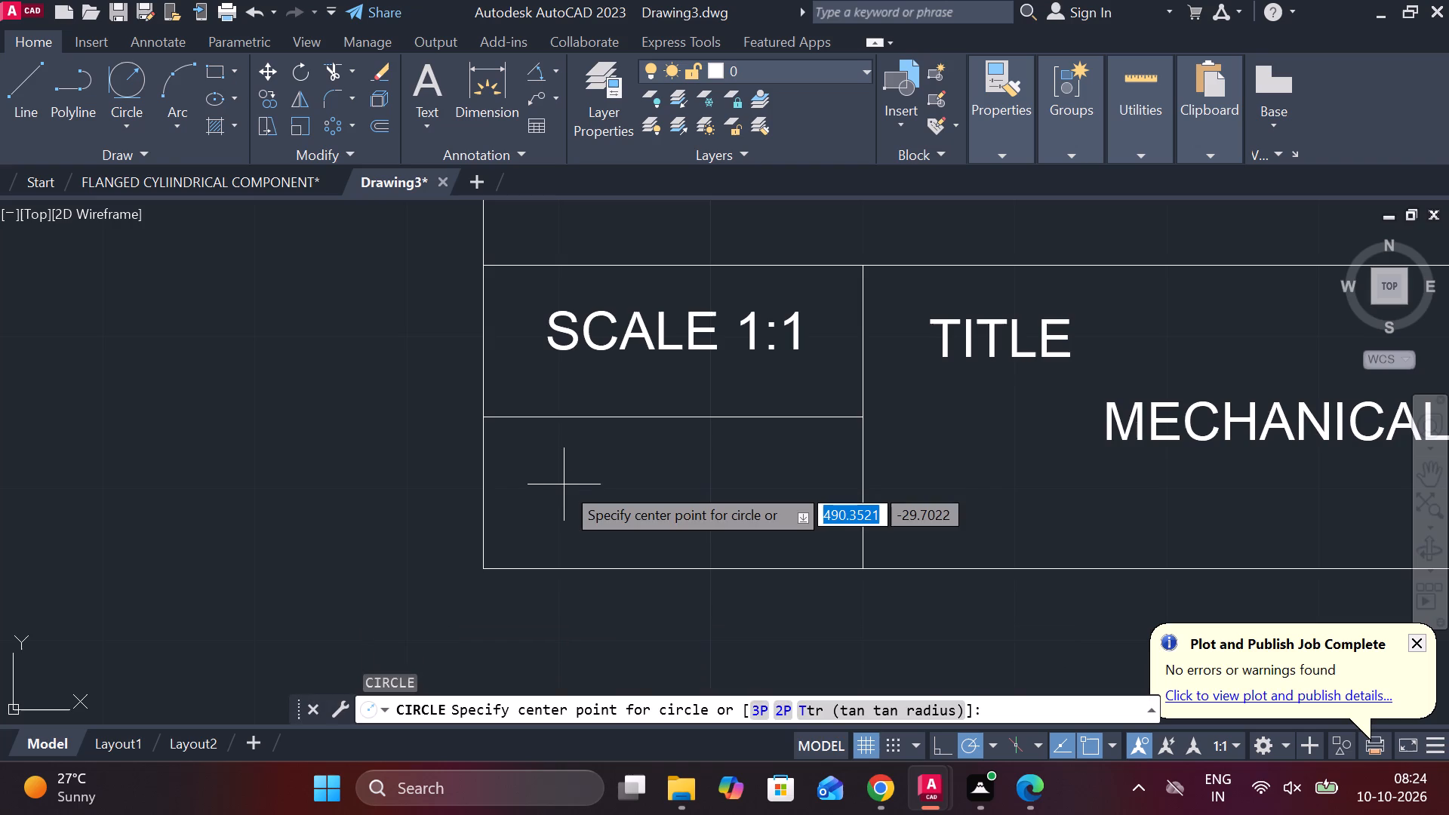
left_click(564, 484)
type("D")
key("space")
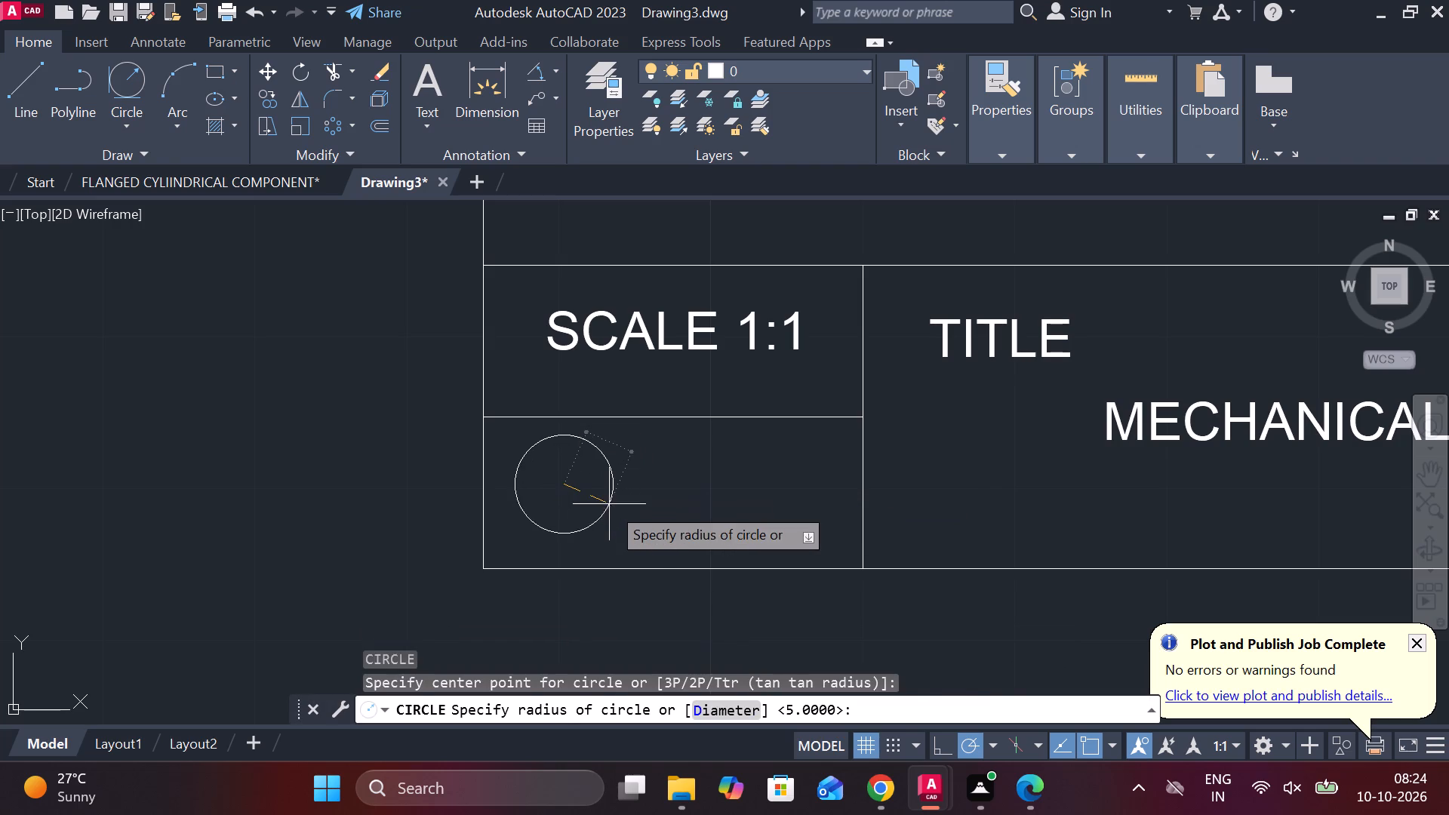
key("3")
key("Return")
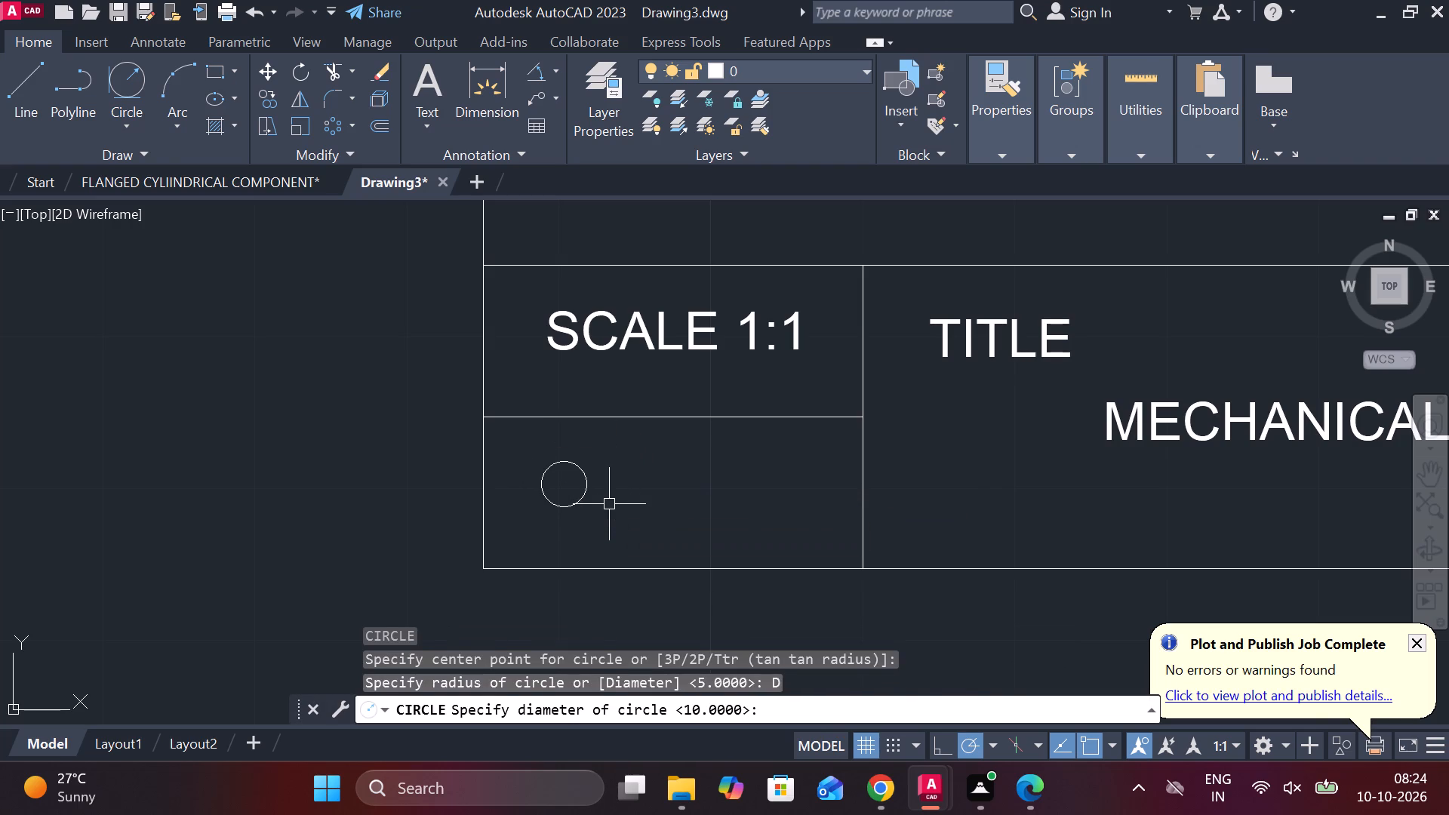
Draw a circle of diameter 5 concentric with the 3-diameter circle.
type("C")
key("space")
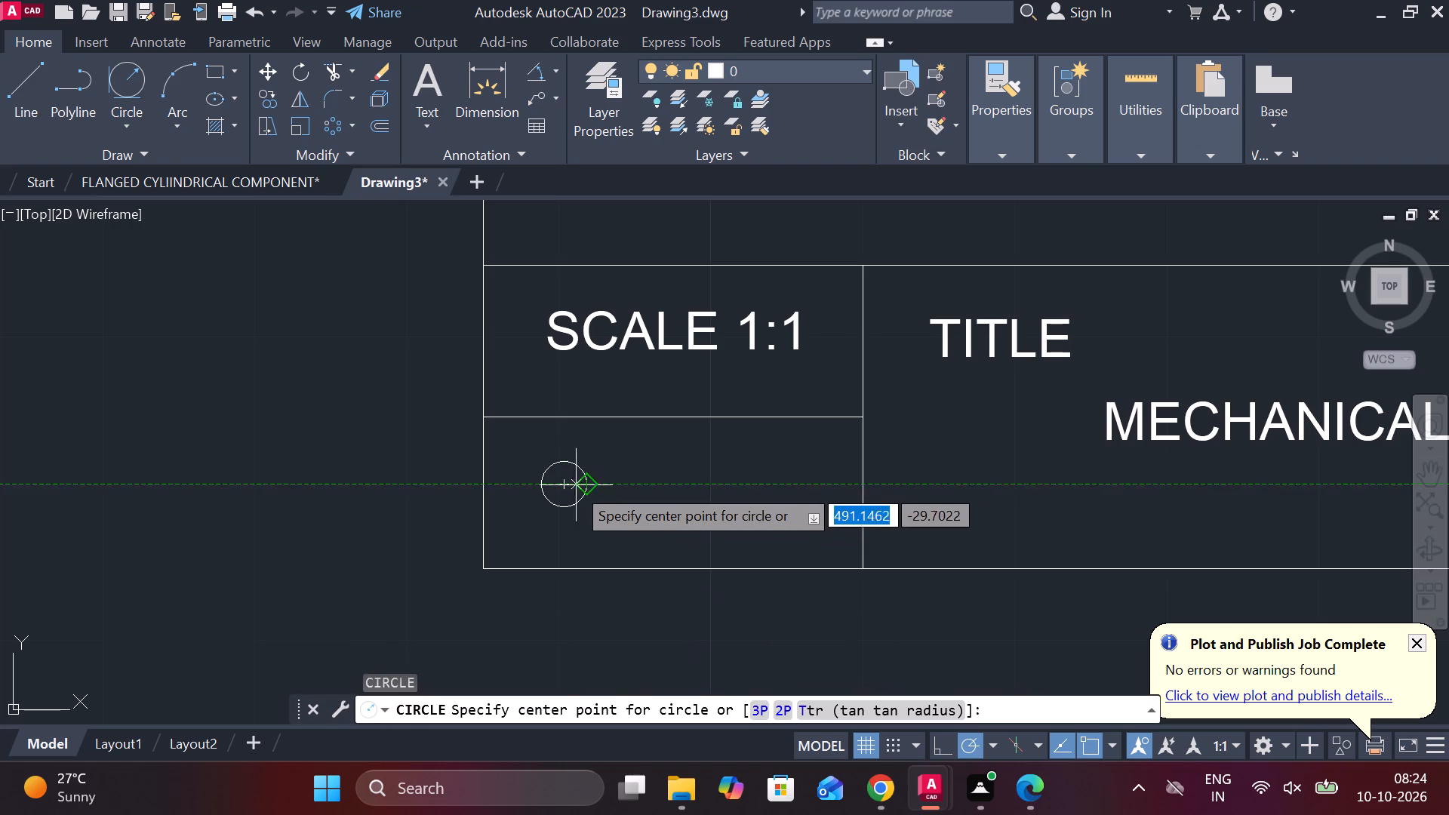
left_click(556, 485)
type("D")
key("space")
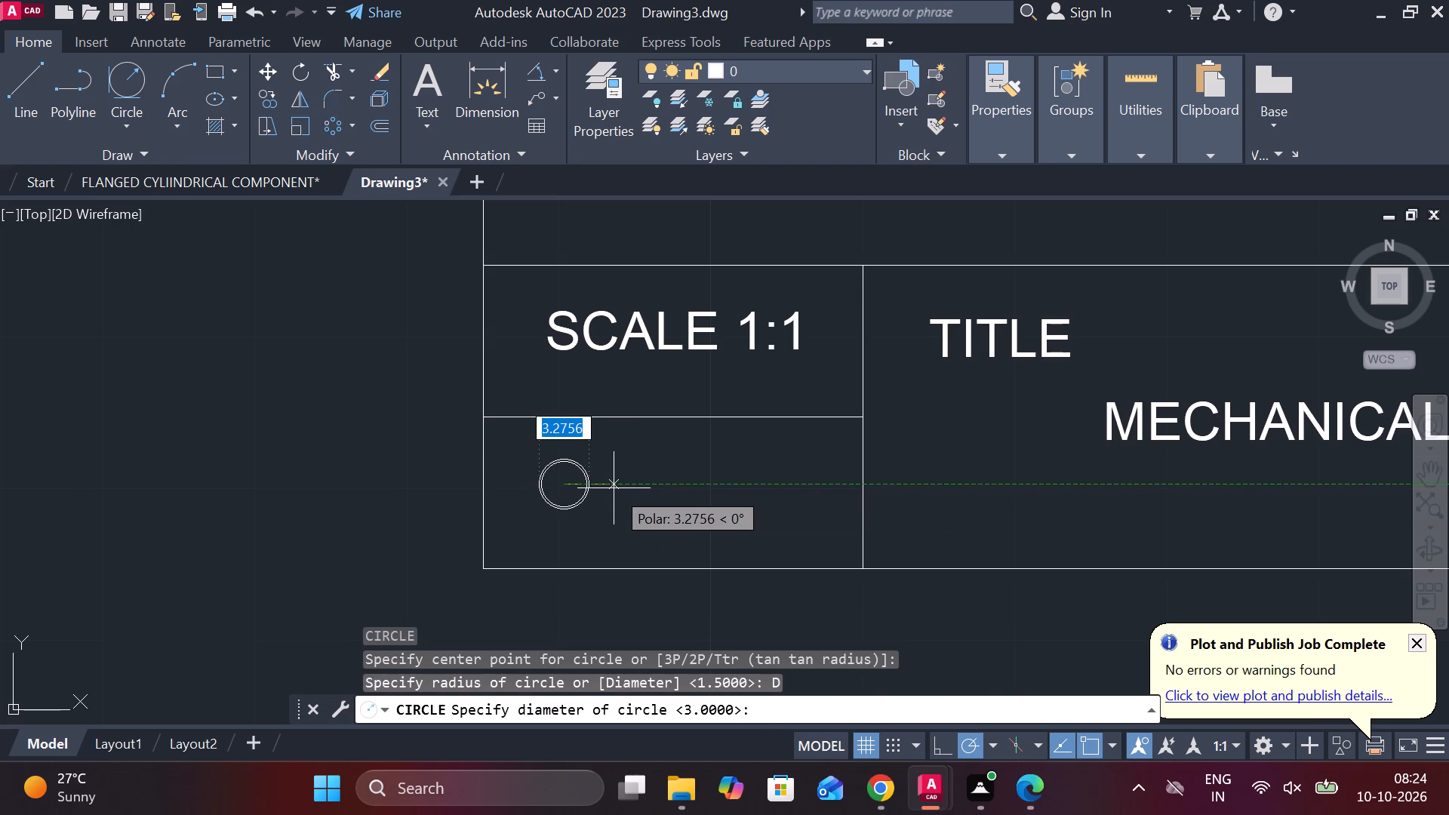
key("5")
key("Return")
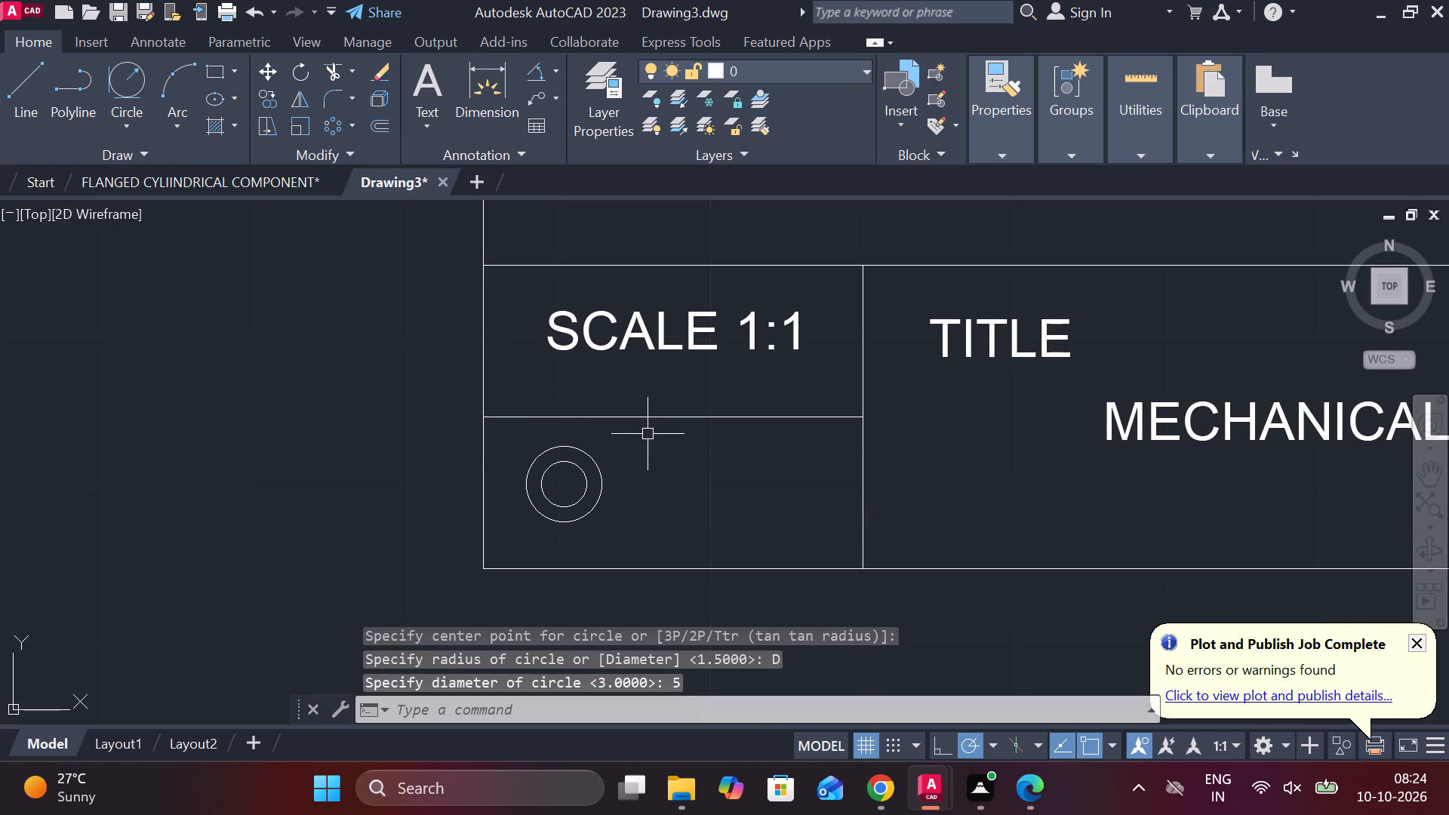
Draw a vertical line about 10 units right of the circles' centre, spanning the outer circle's top and bottom quadrant levels.
key("Escape")
key("o")
key("BackSpace")
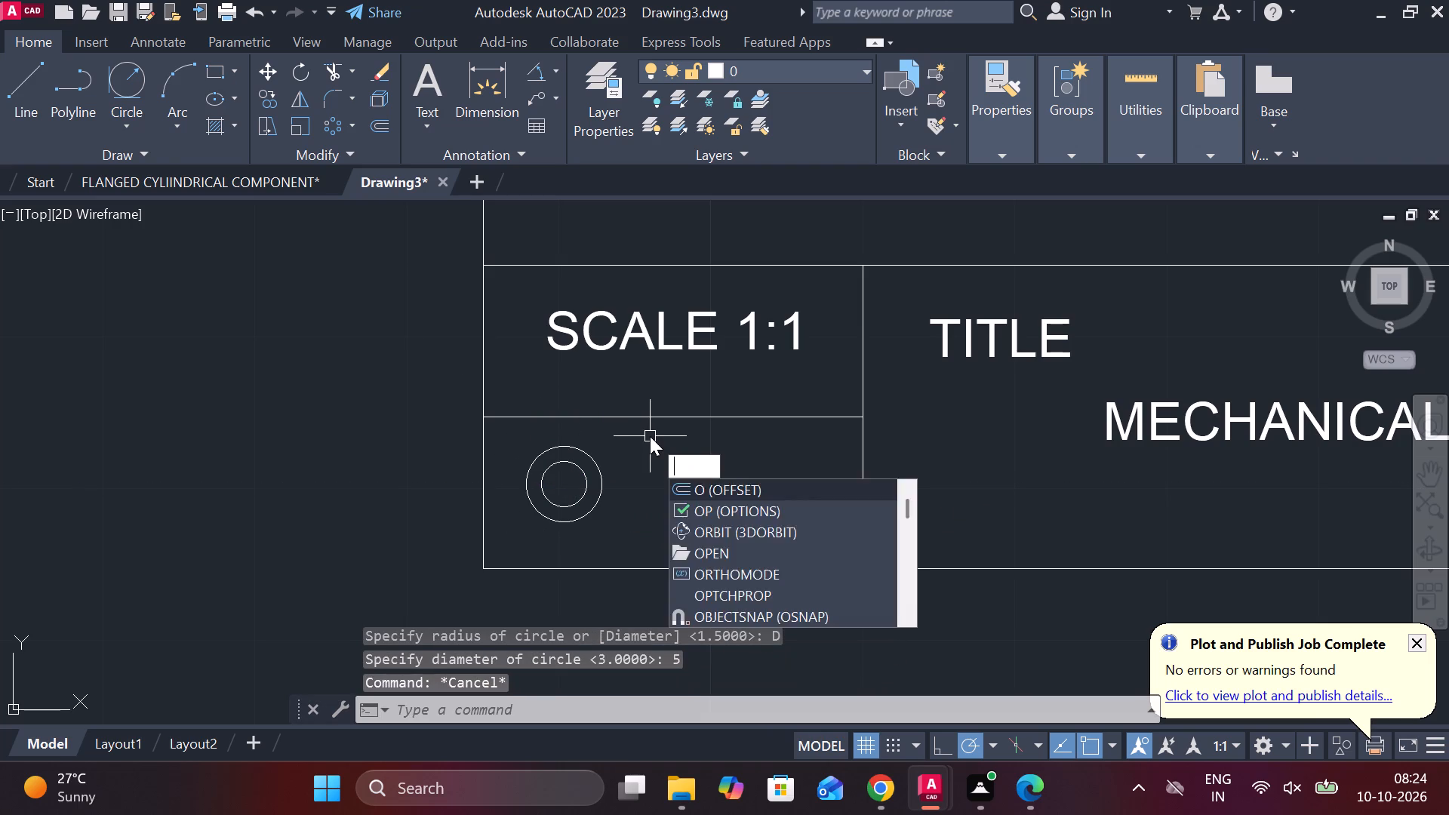
key("l")
key("Return")
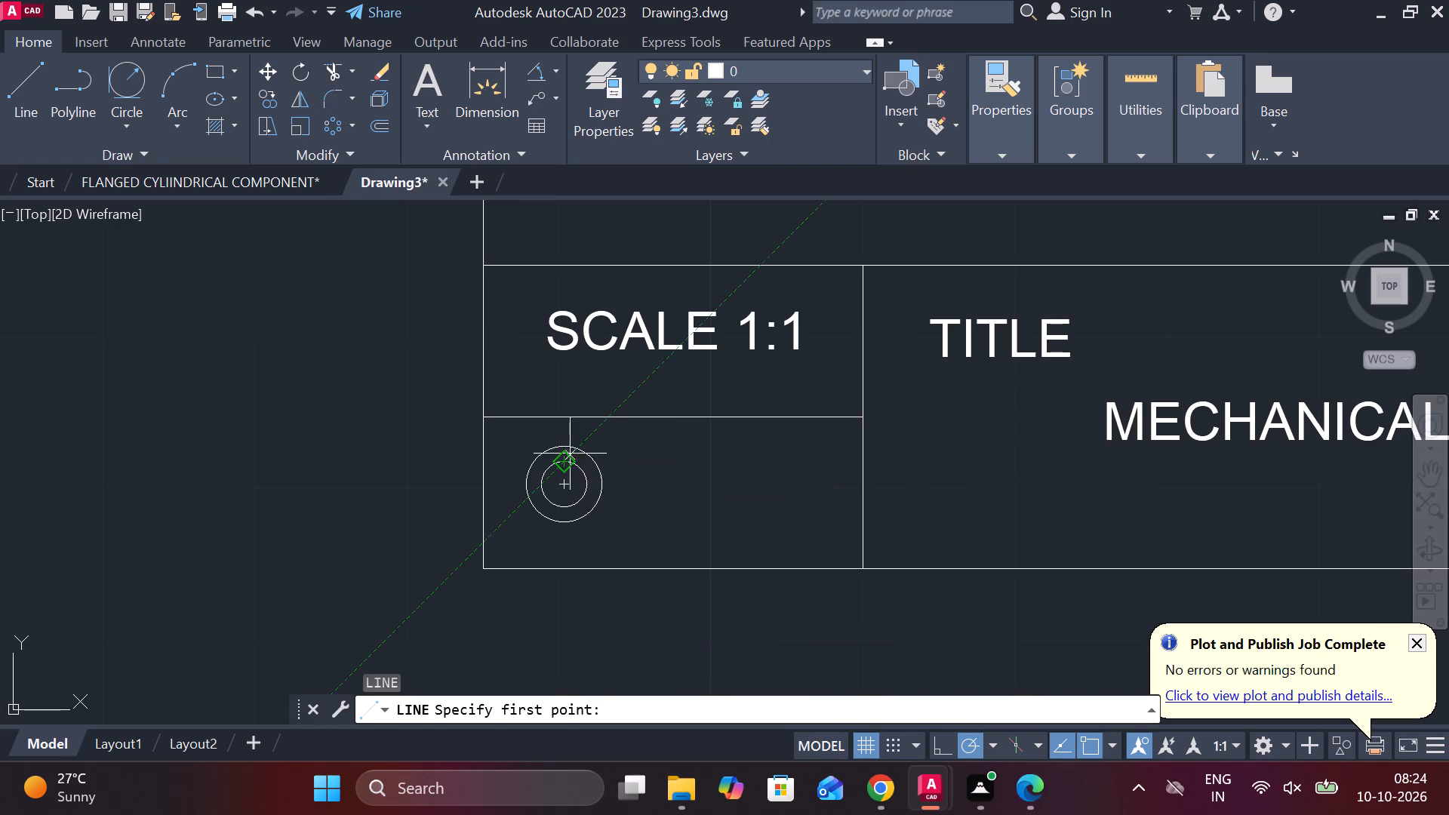
left_click(718, 442)
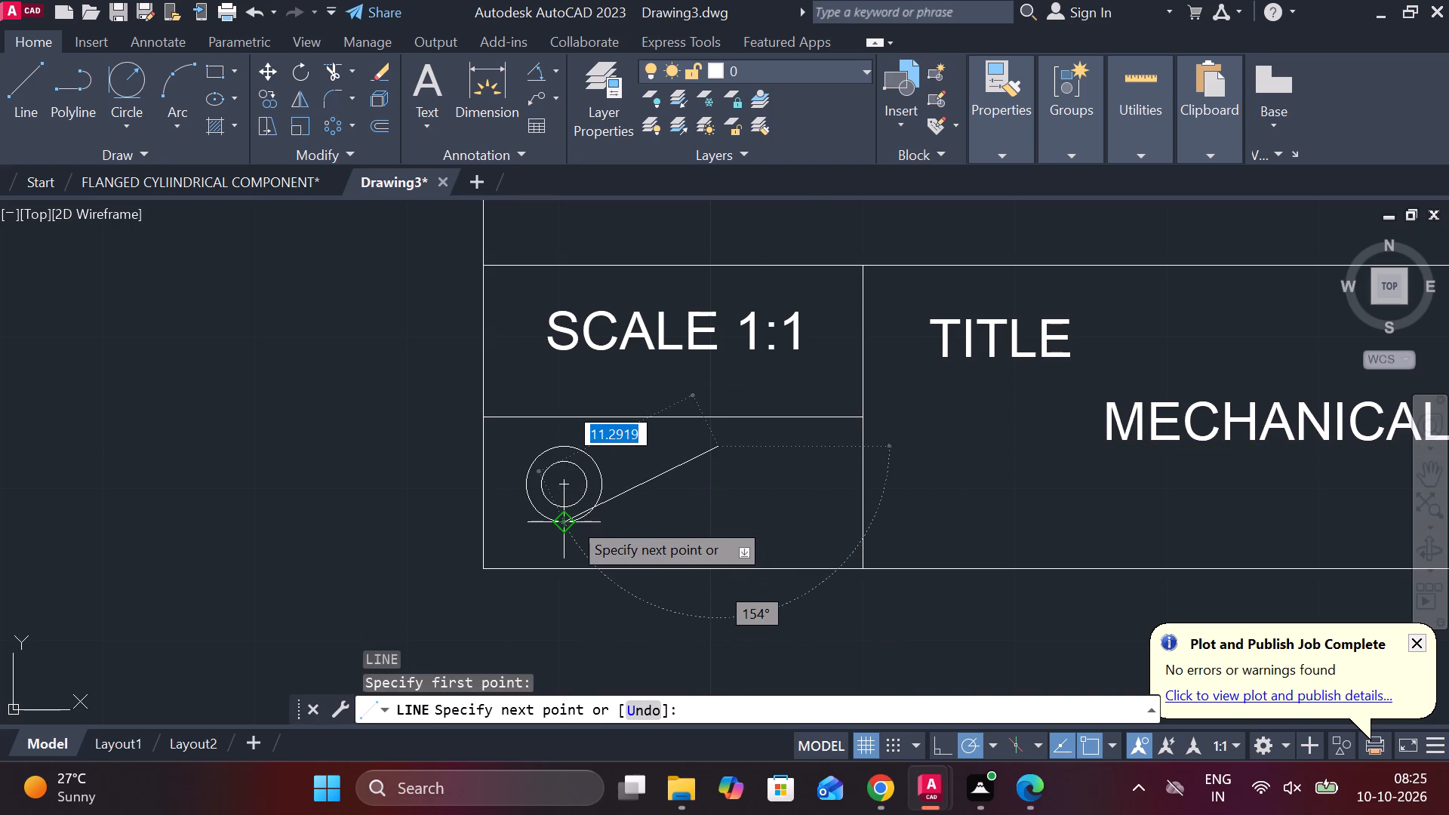
left_click(708, 522)
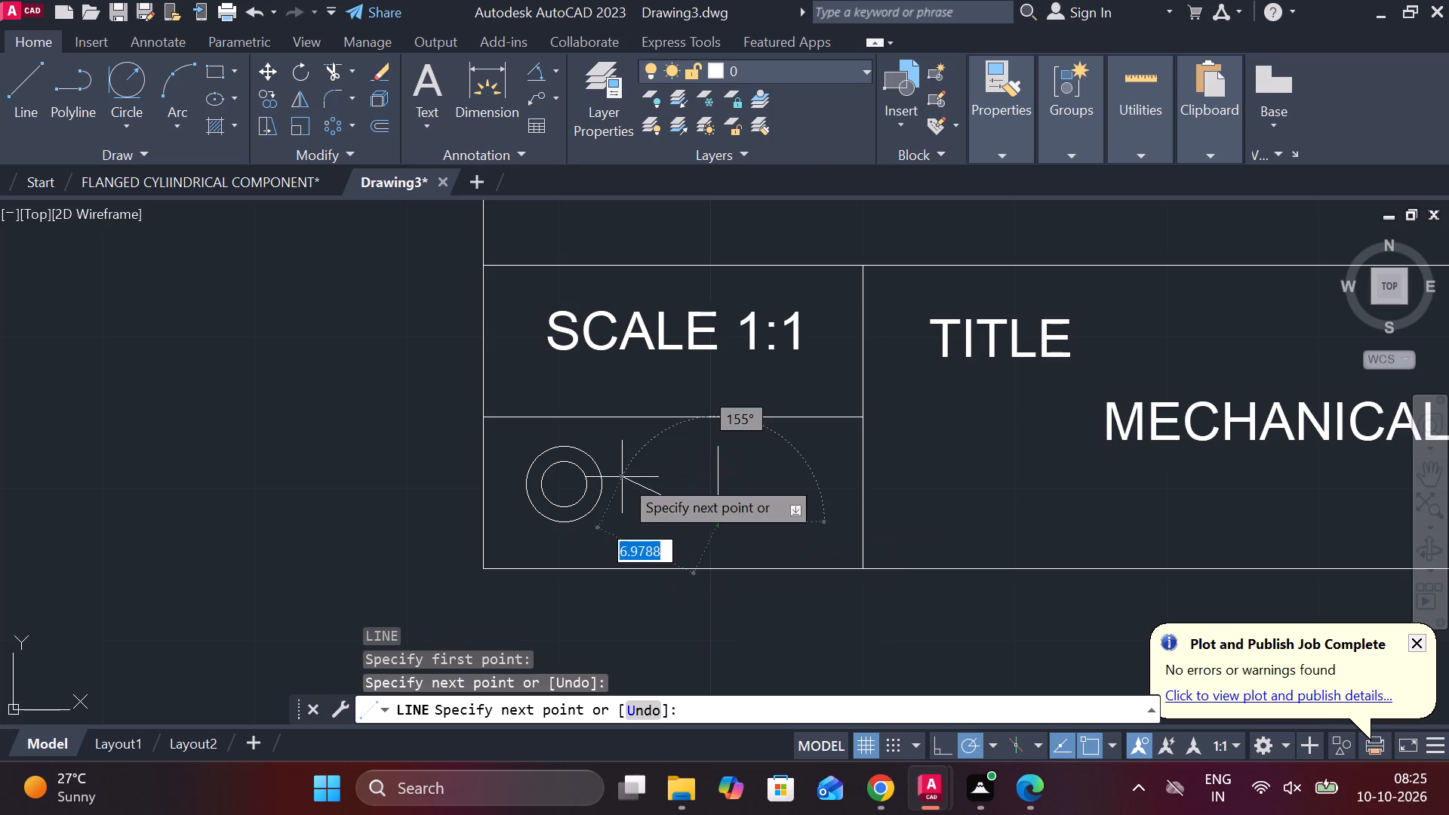
key("Escape")
Complete the symbol's trapezoid with a 3-unit vertical side level with the inner circle and two sloping lines to the longer vertical's ends.
key("space")
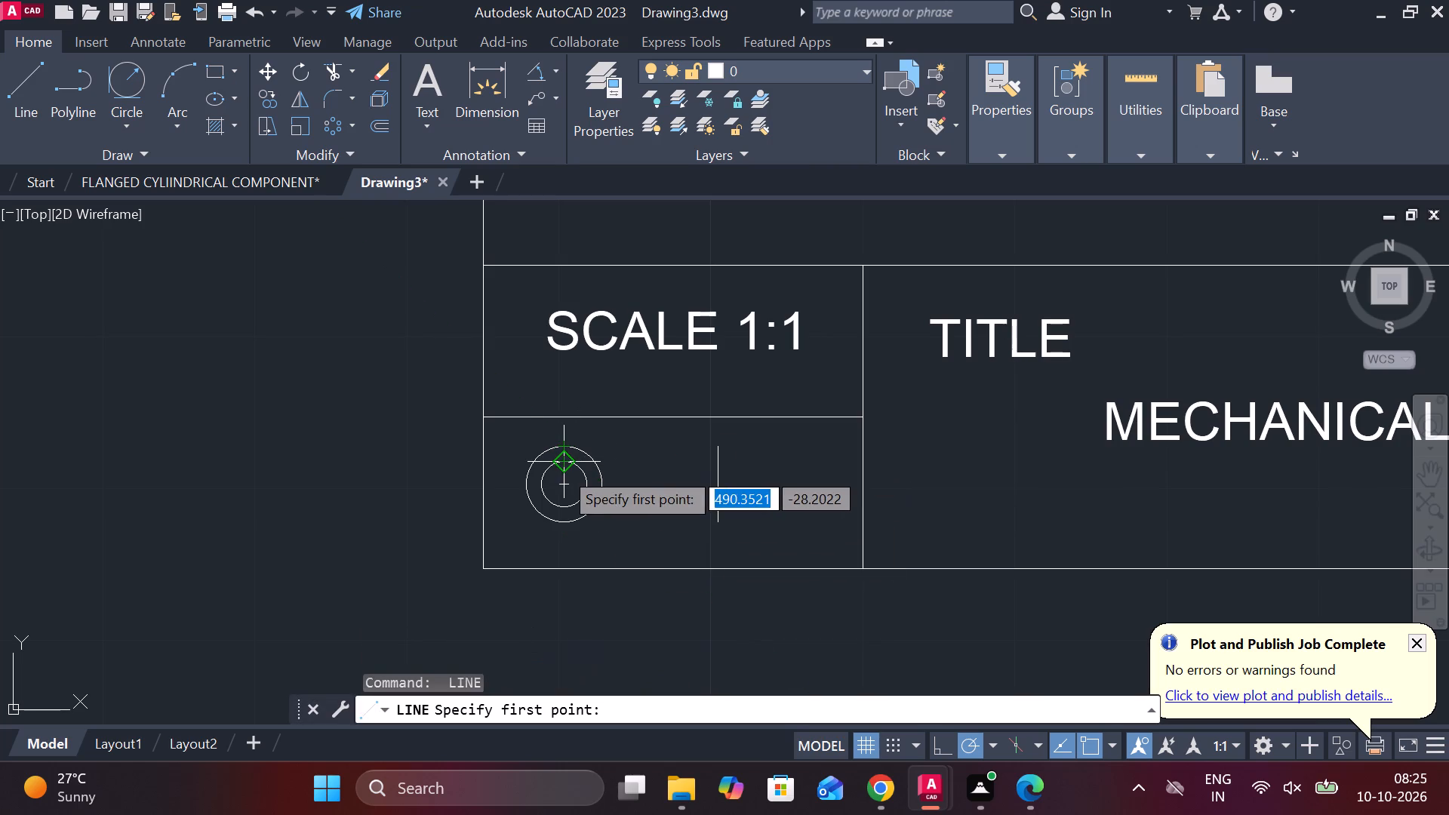
left_click(631, 469)
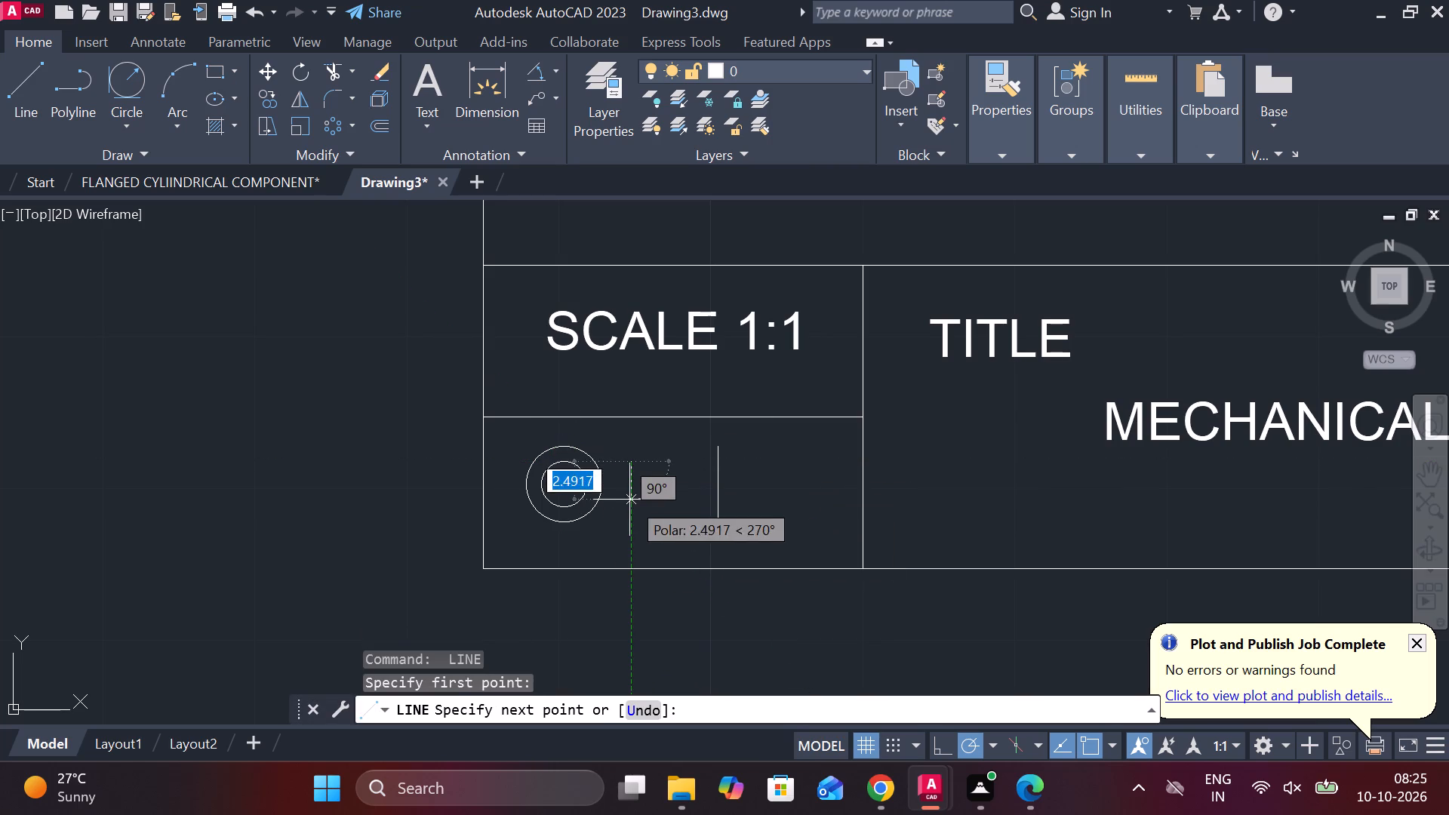
left_click(624, 503)
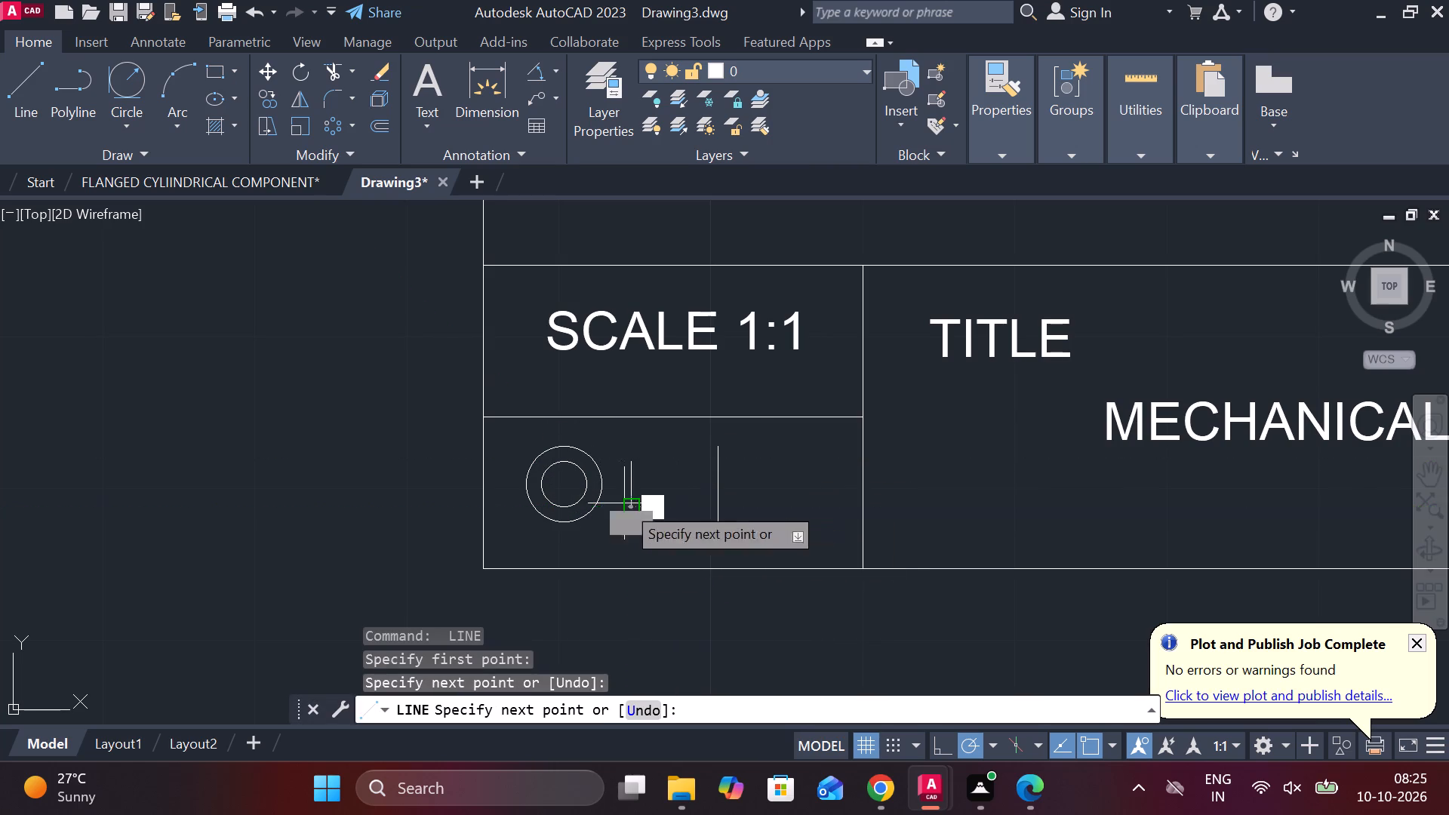
scroll(717, 528, "up", 3)
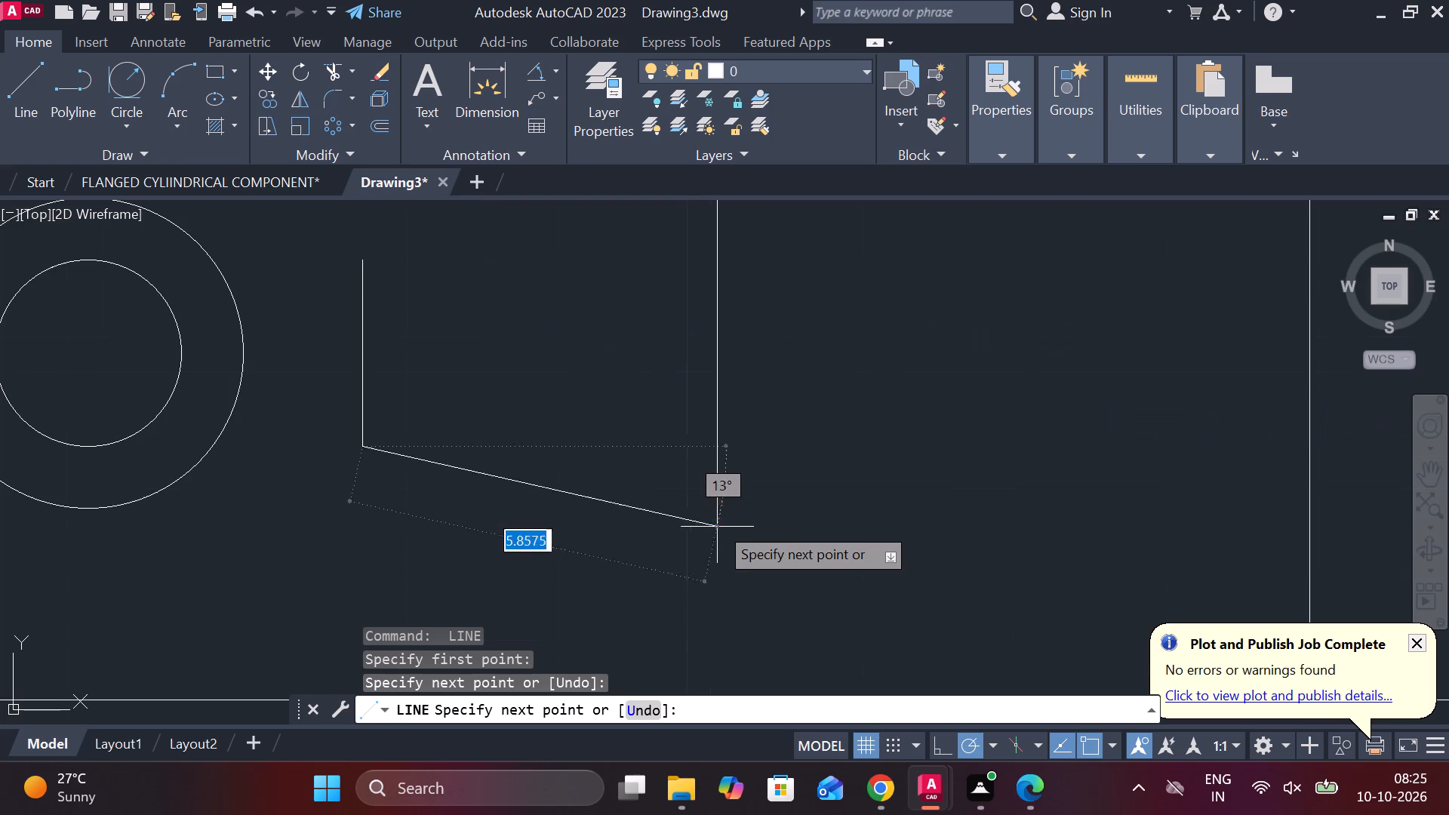
left_click(718, 512)
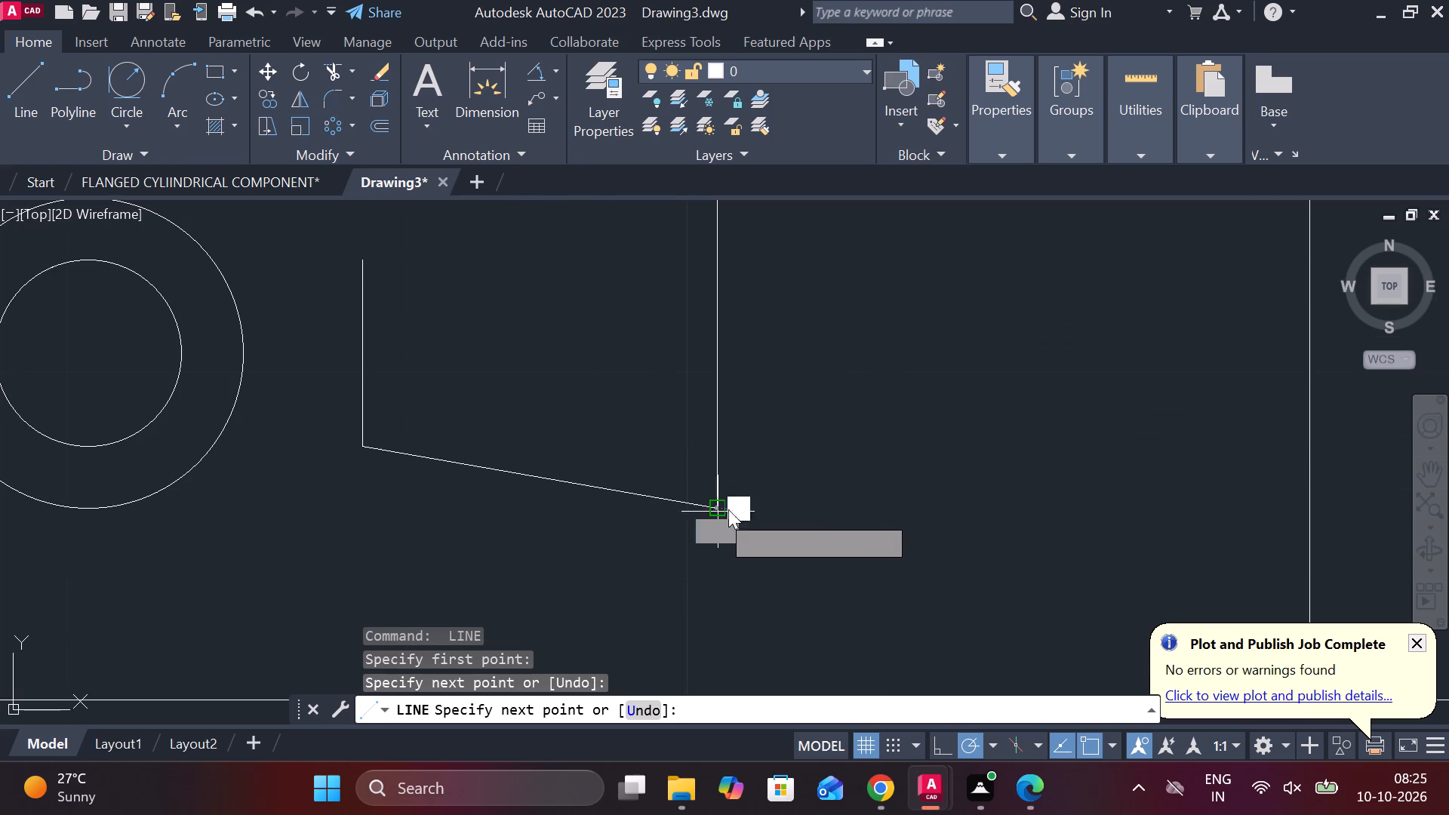
key("Escape")
middle_click_drag(845, 408, 878, 503)
key("space")
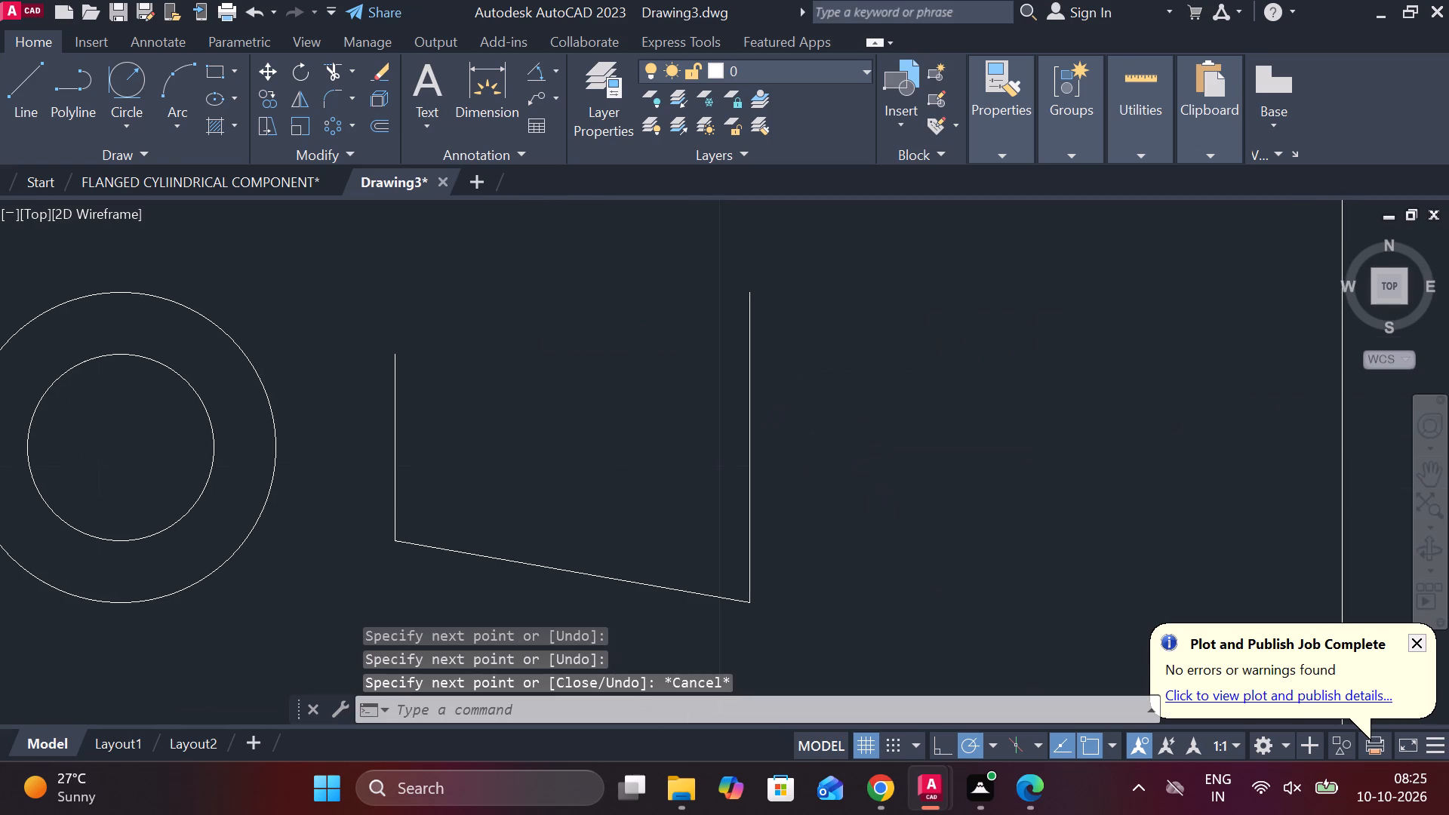
left_click(393, 358)
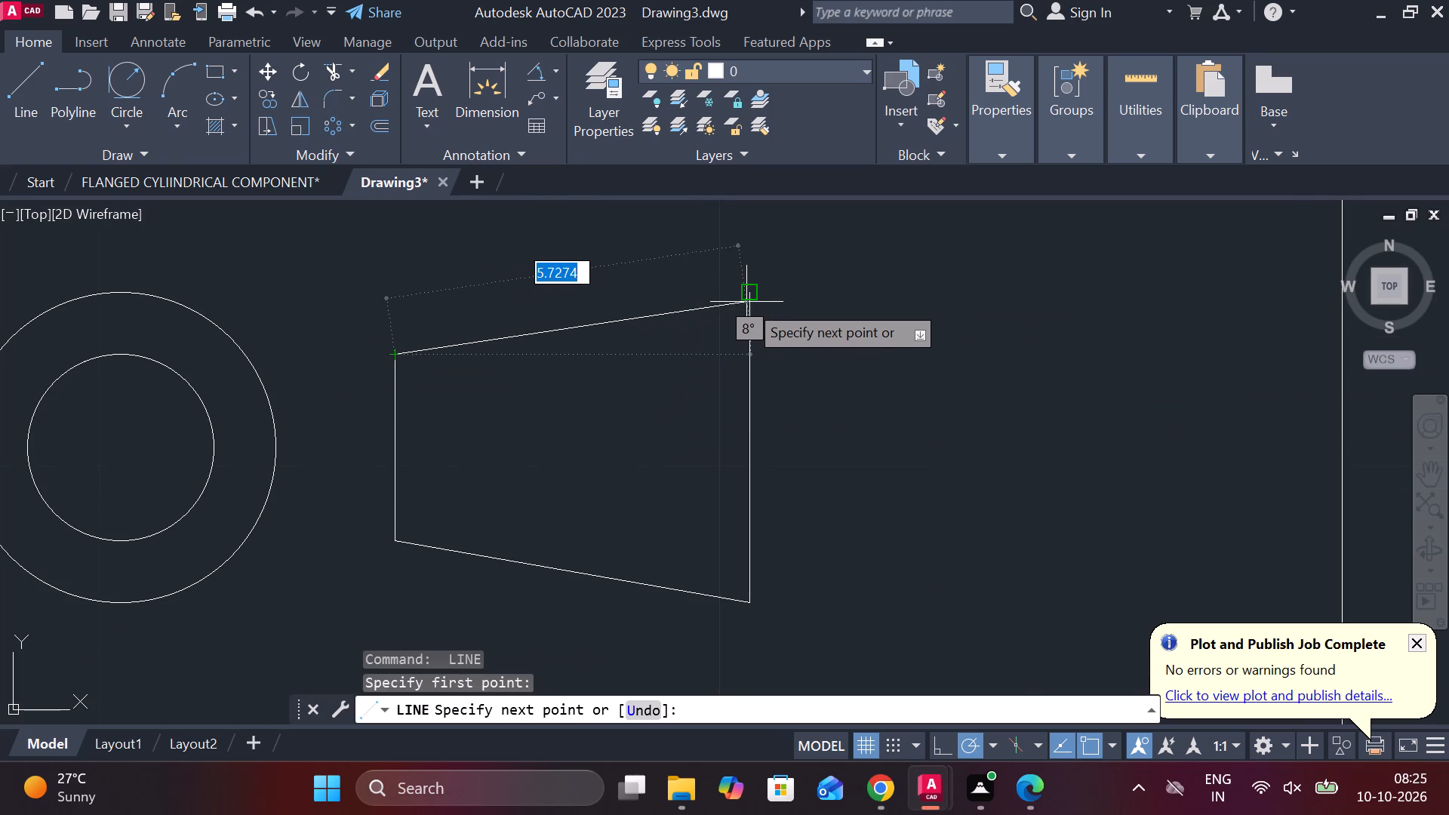
left_click(746, 297)
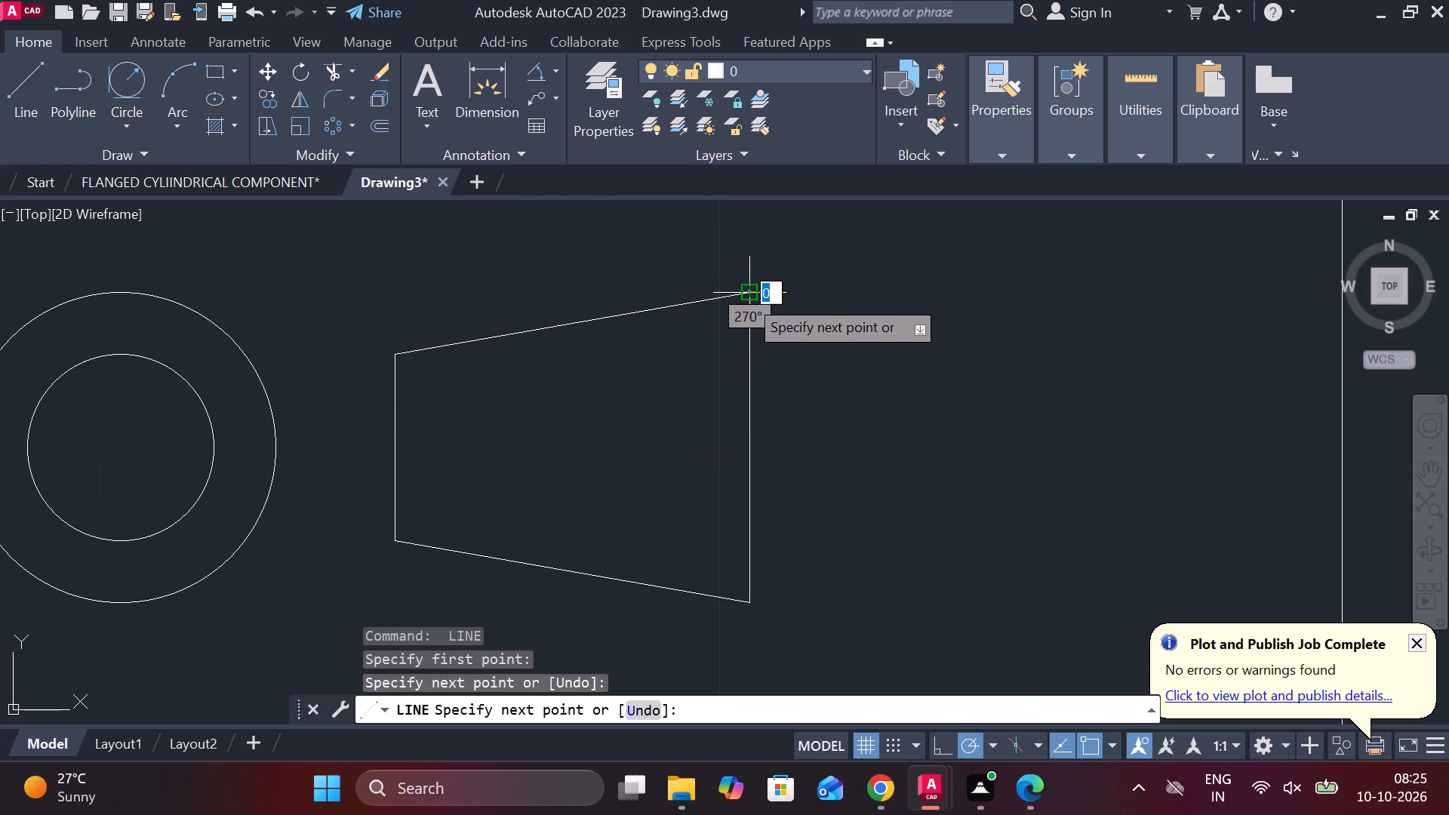
scroll(982, 455, "down", 1)
key("Escape")
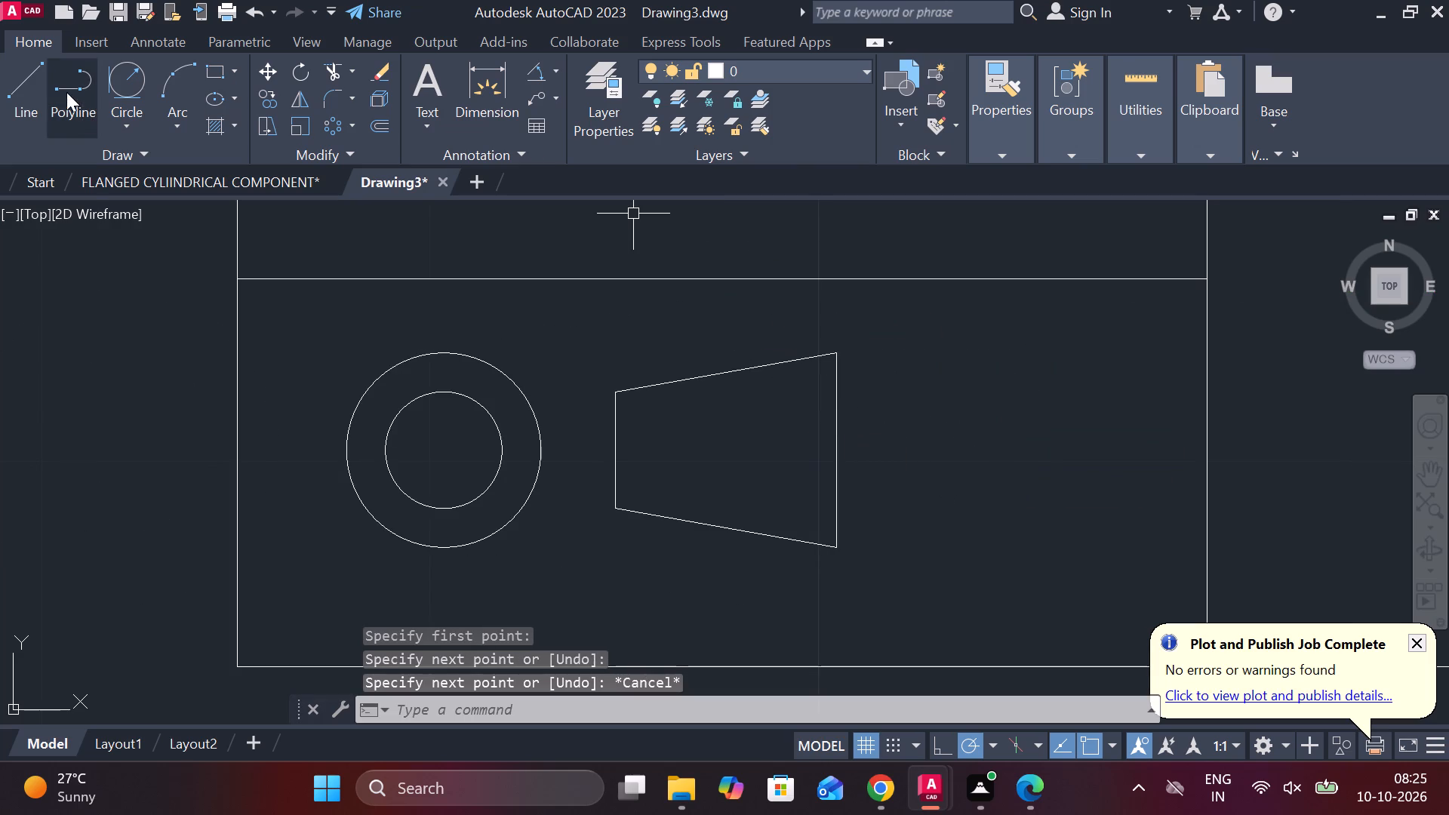
Draw a horizontal centreline about 15.5 units long through the circles' centre and the trapezoid, extending past both shapes.
left_click(29, 91)
scroll(346, 308, "down", 1)
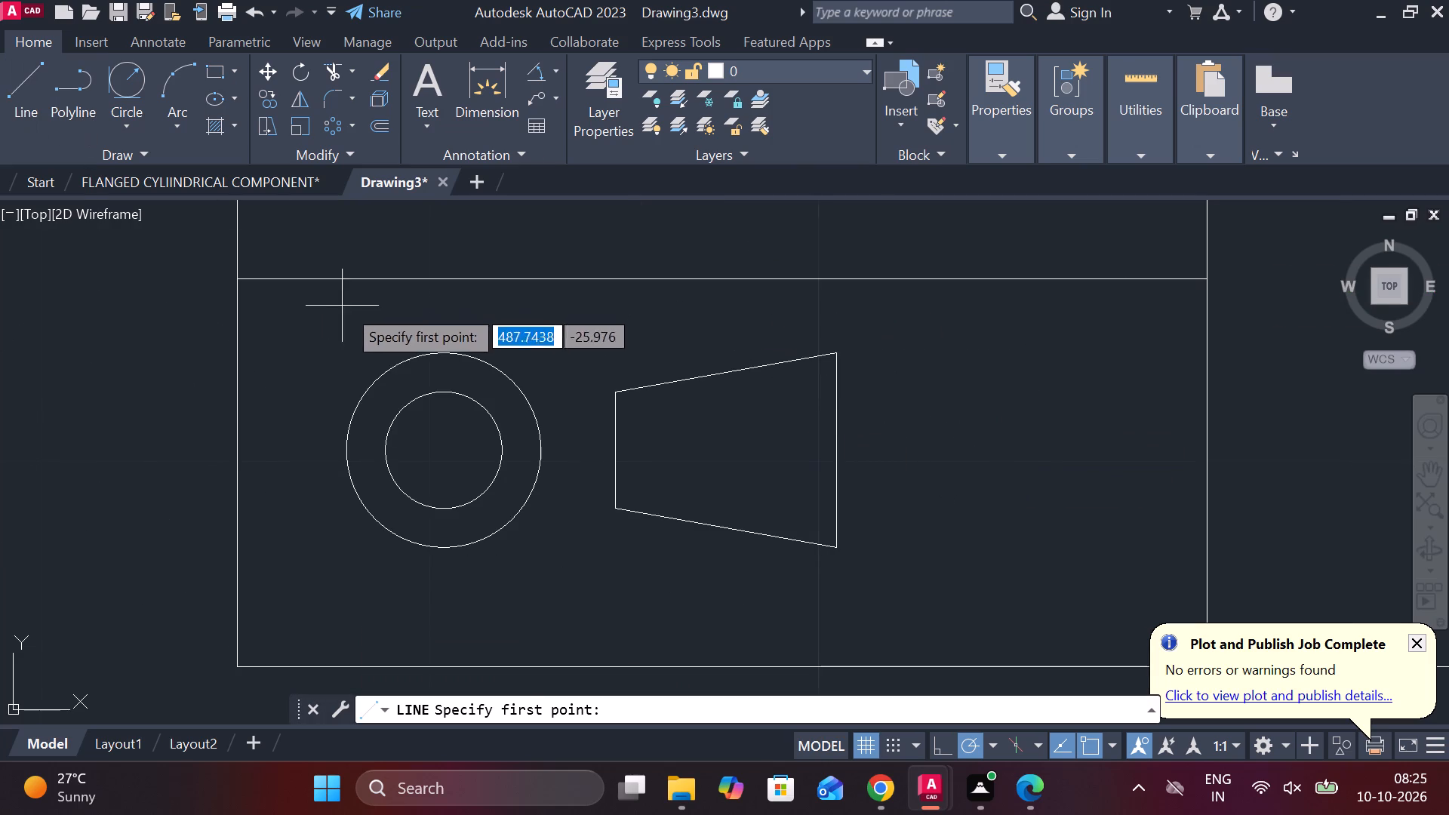
scroll(346, 307, "down", 1)
scroll(349, 332, "up", 2)
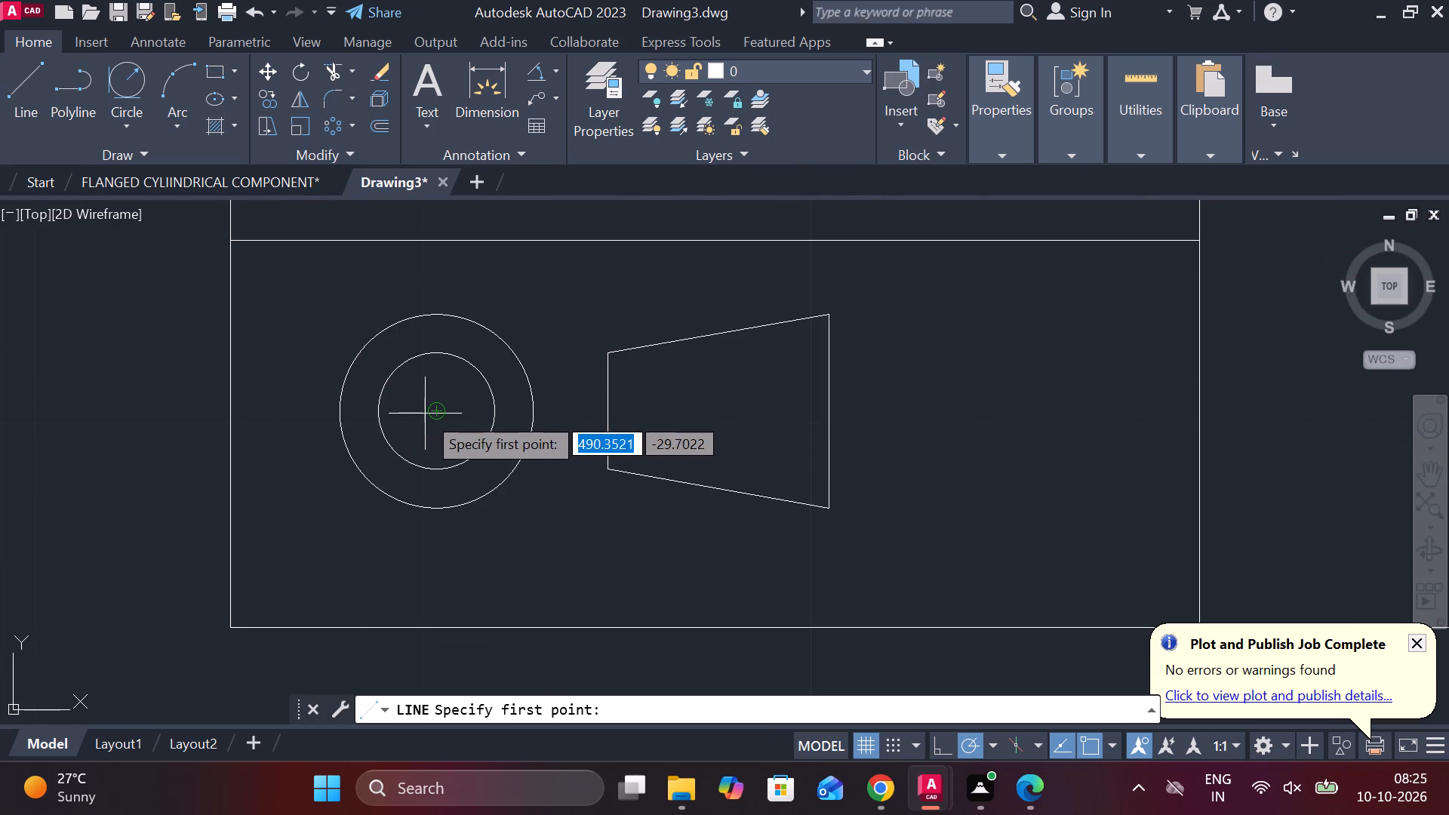
left_click(296, 401)
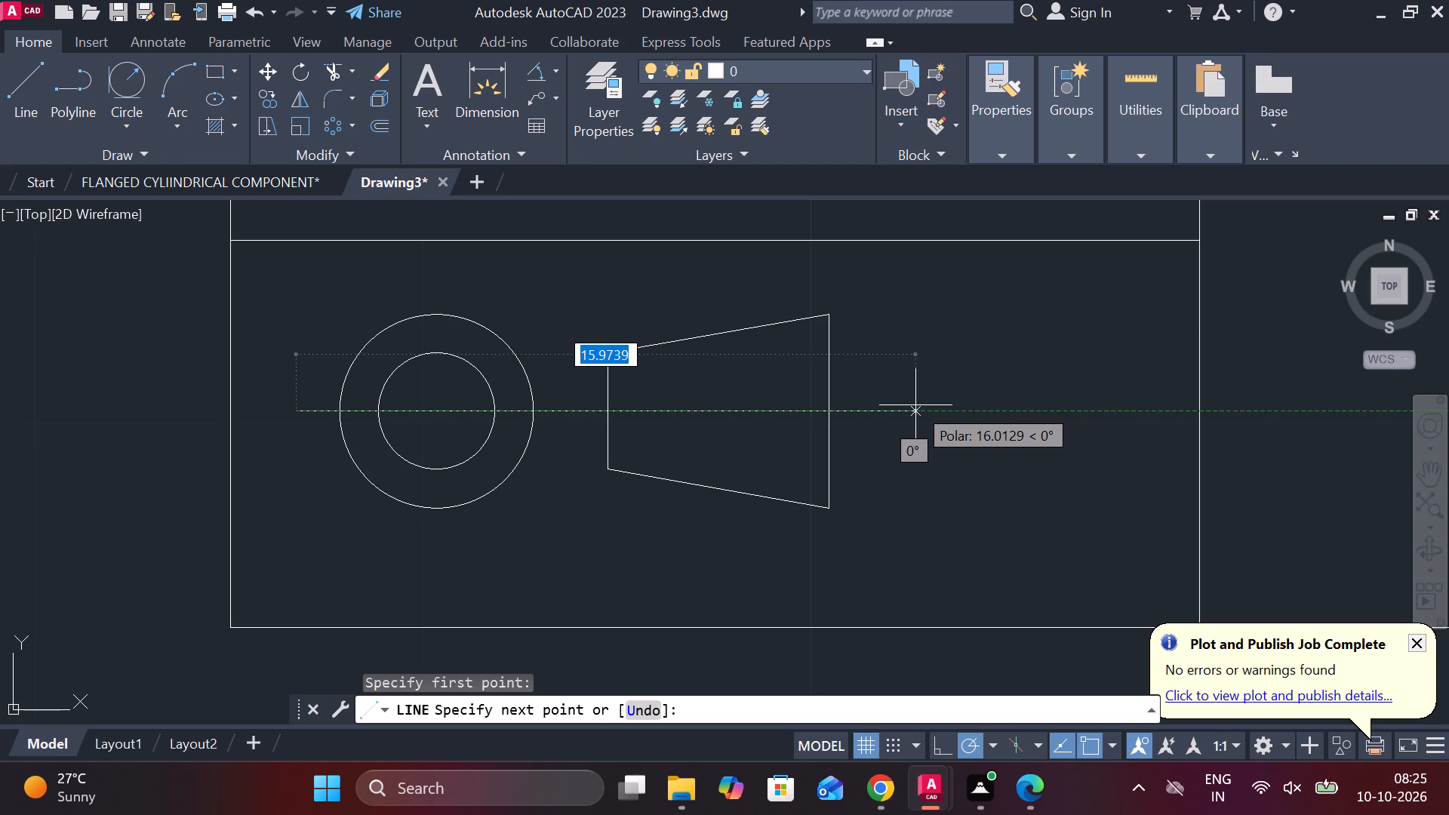
left_click(895, 404)
key("Escape")
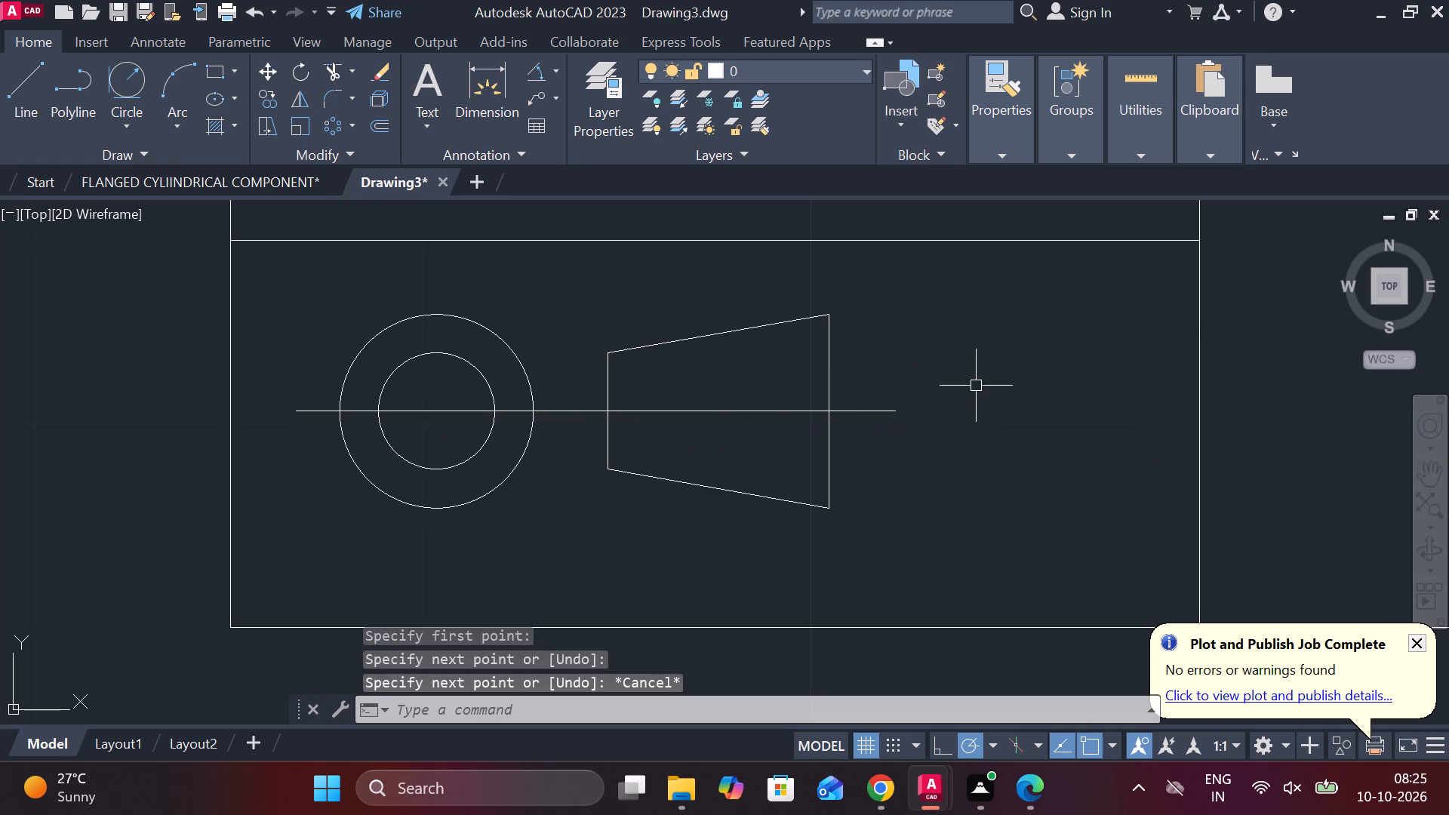
Draw a vertical centreline about 6.5 units long through the circles' centre, extending past the outer circle at both ends.
key("space")
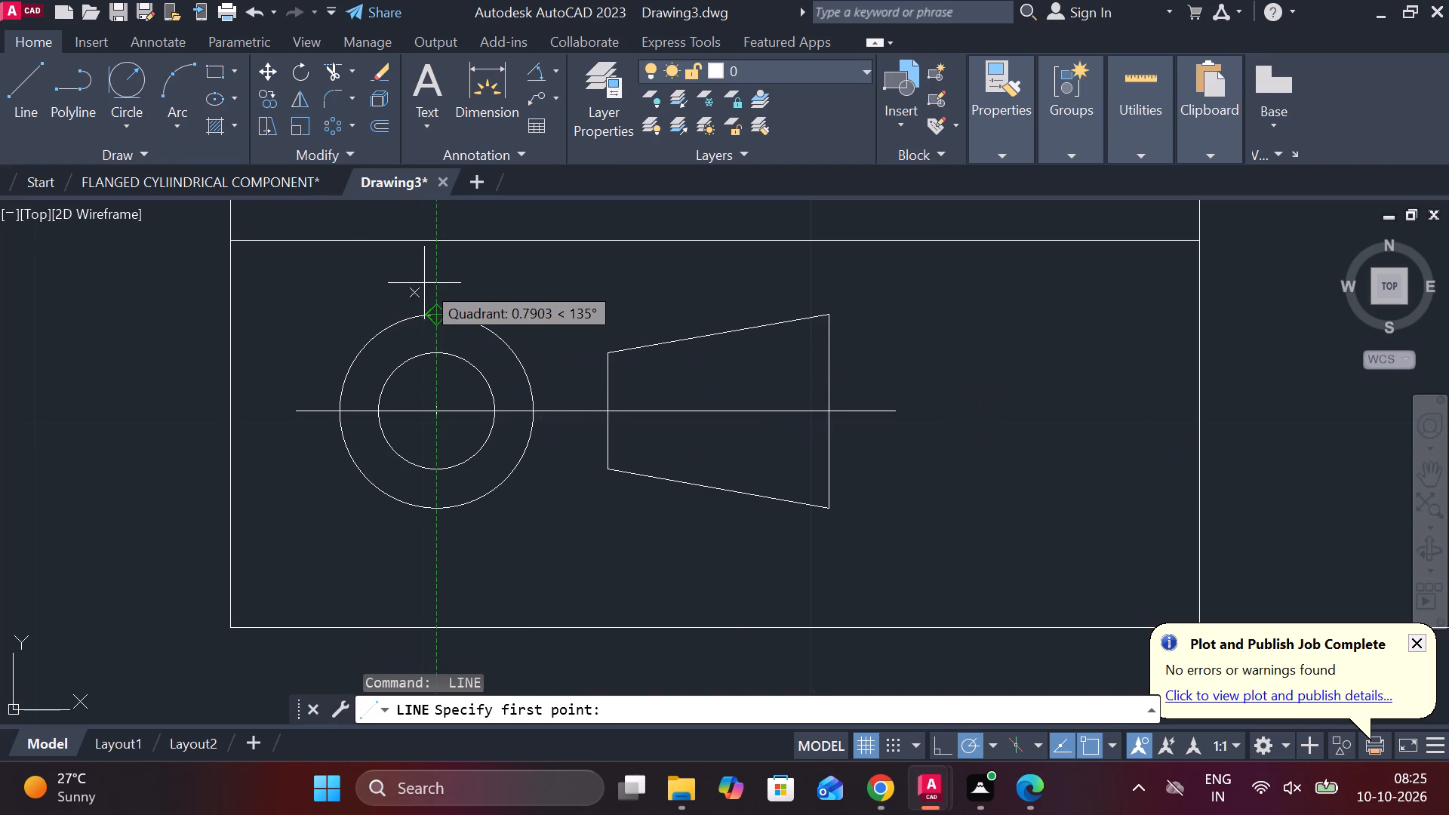
left_click(434, 281)
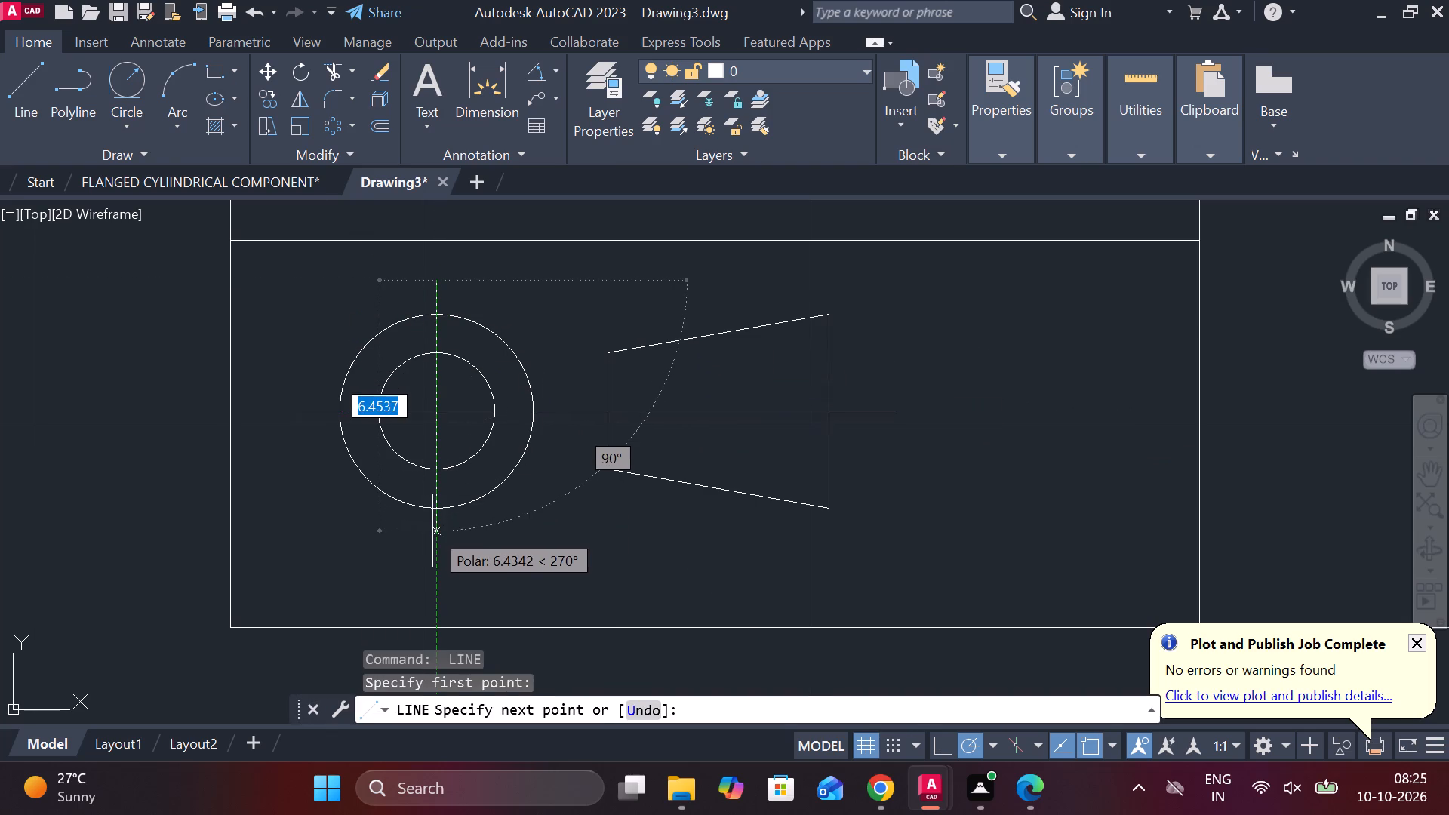
left_click(433, 535)
key("Escape")
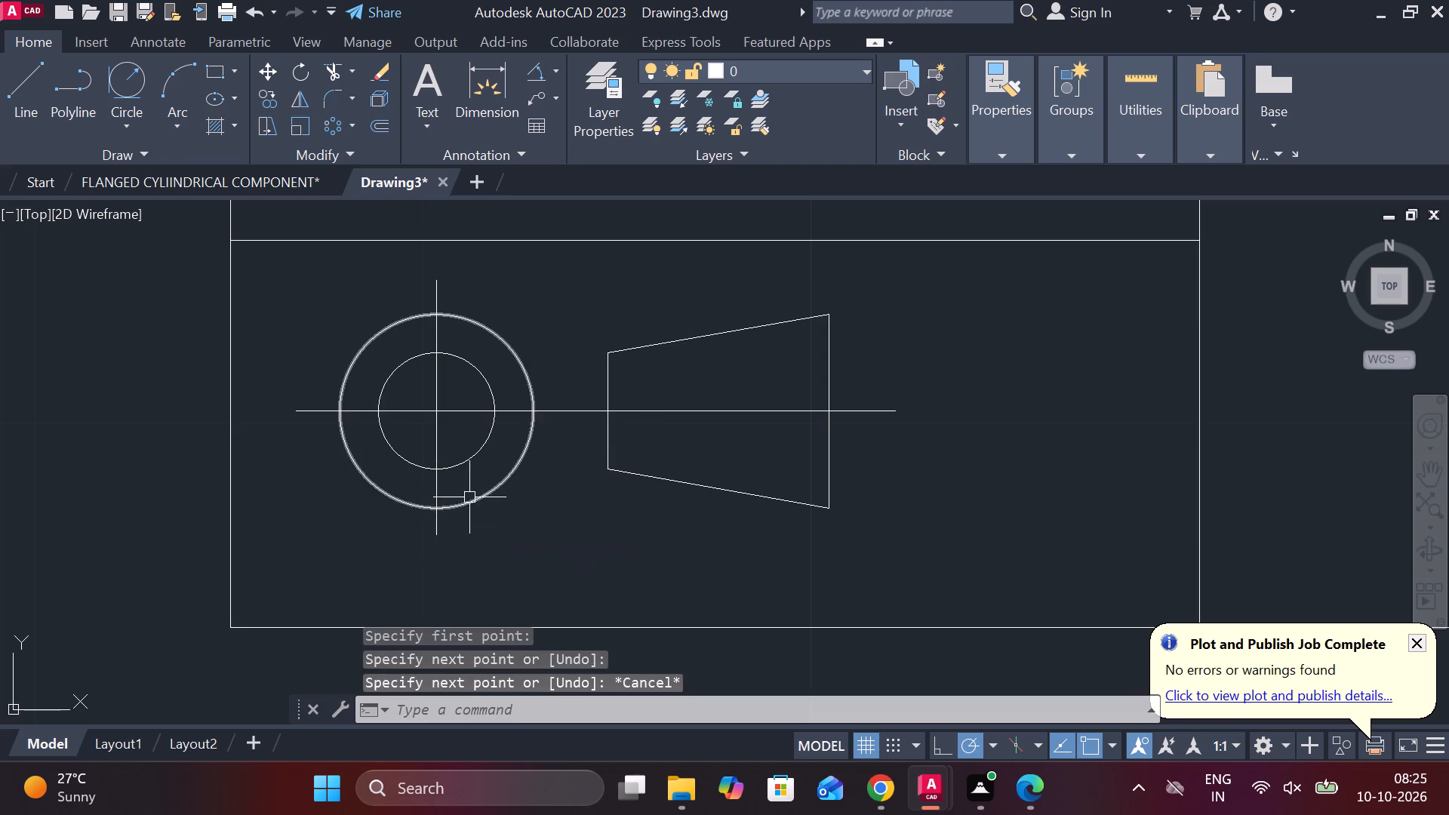
Move the whole projection symbol about 3 units horizontally to the right within its cell below SCALE 1:1.
scroll(472, 495, "down", 2)
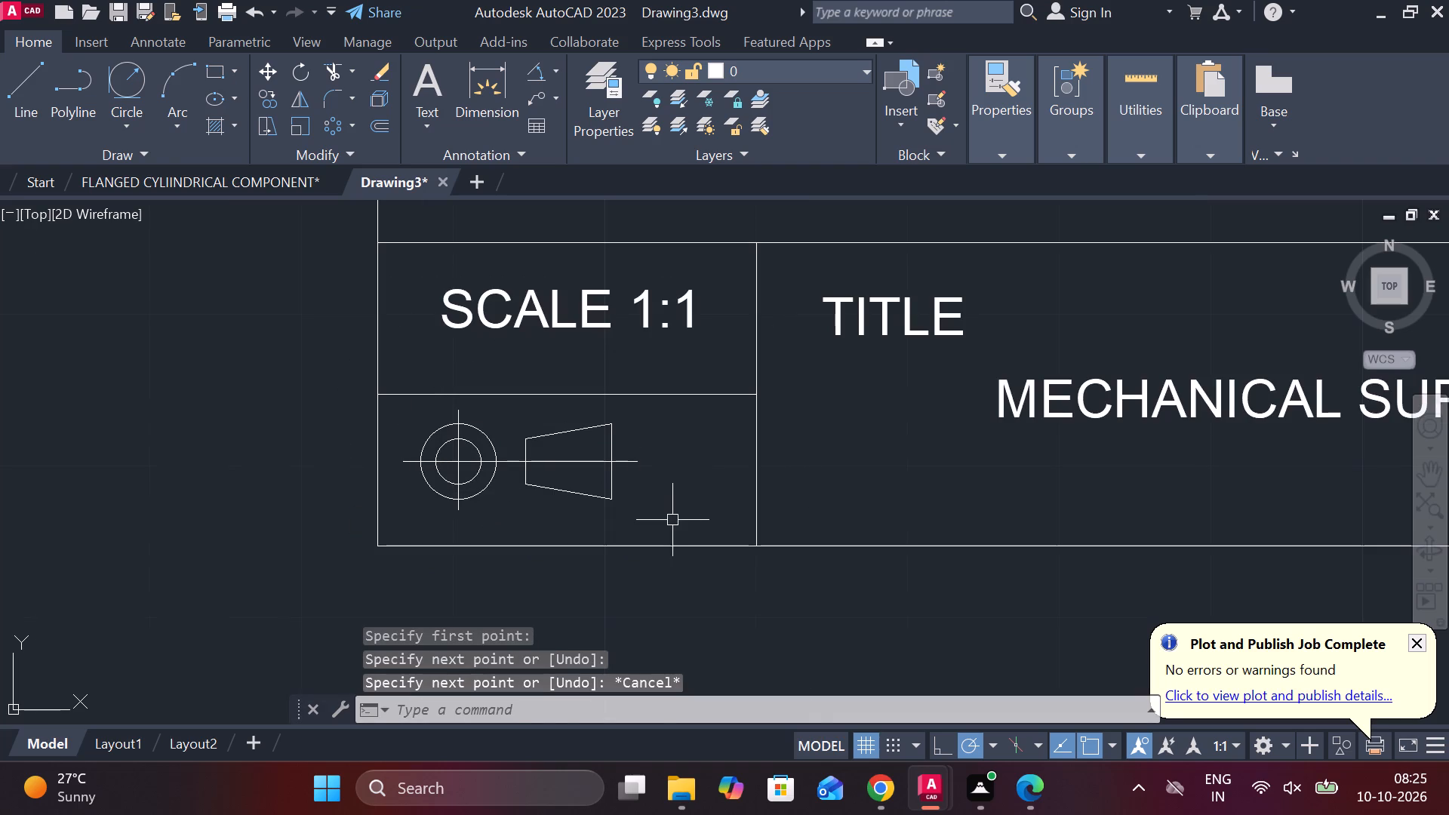
left_click(672, 521)
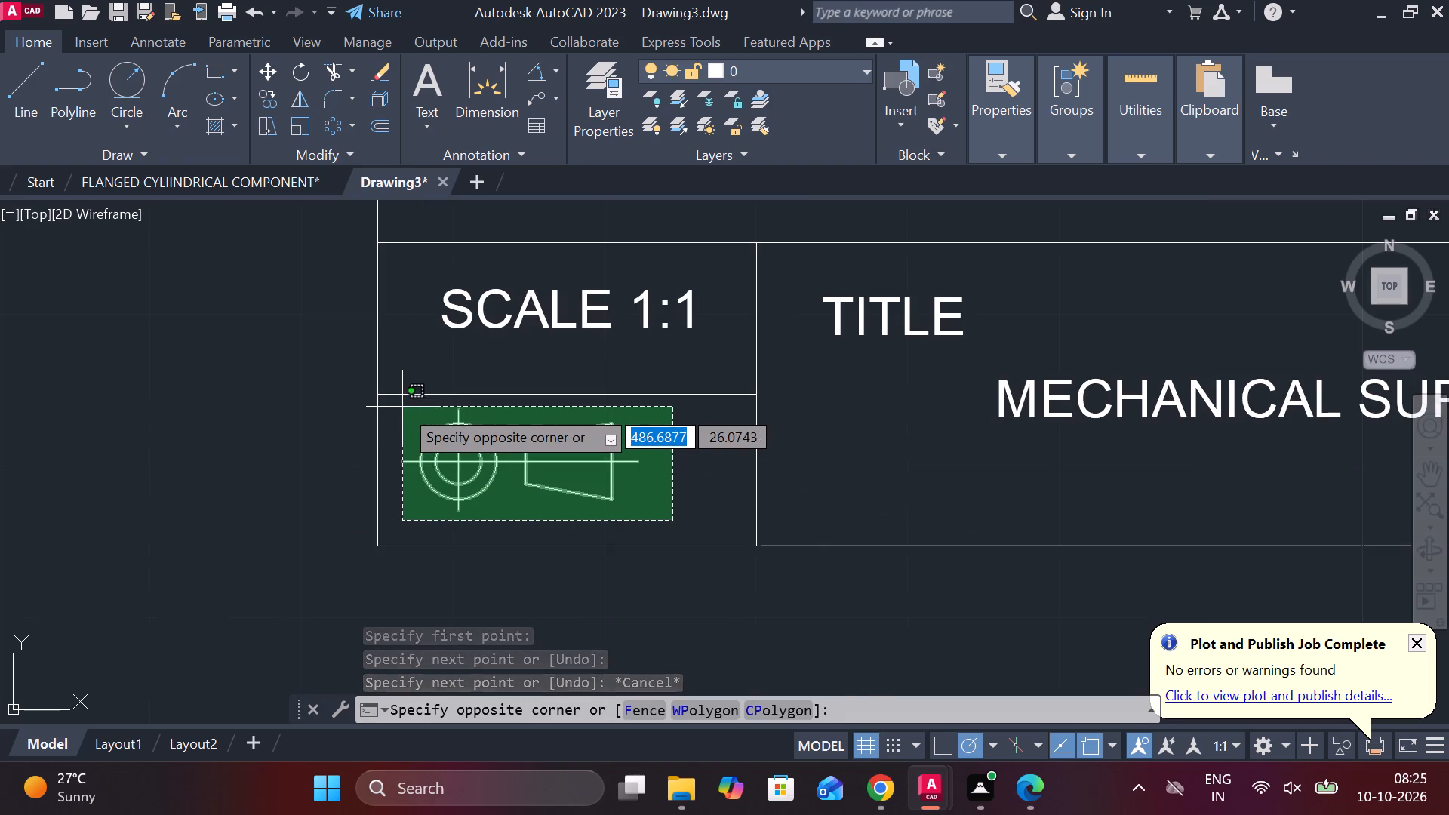
left_click(402, 407)
key("m")
key("Return")
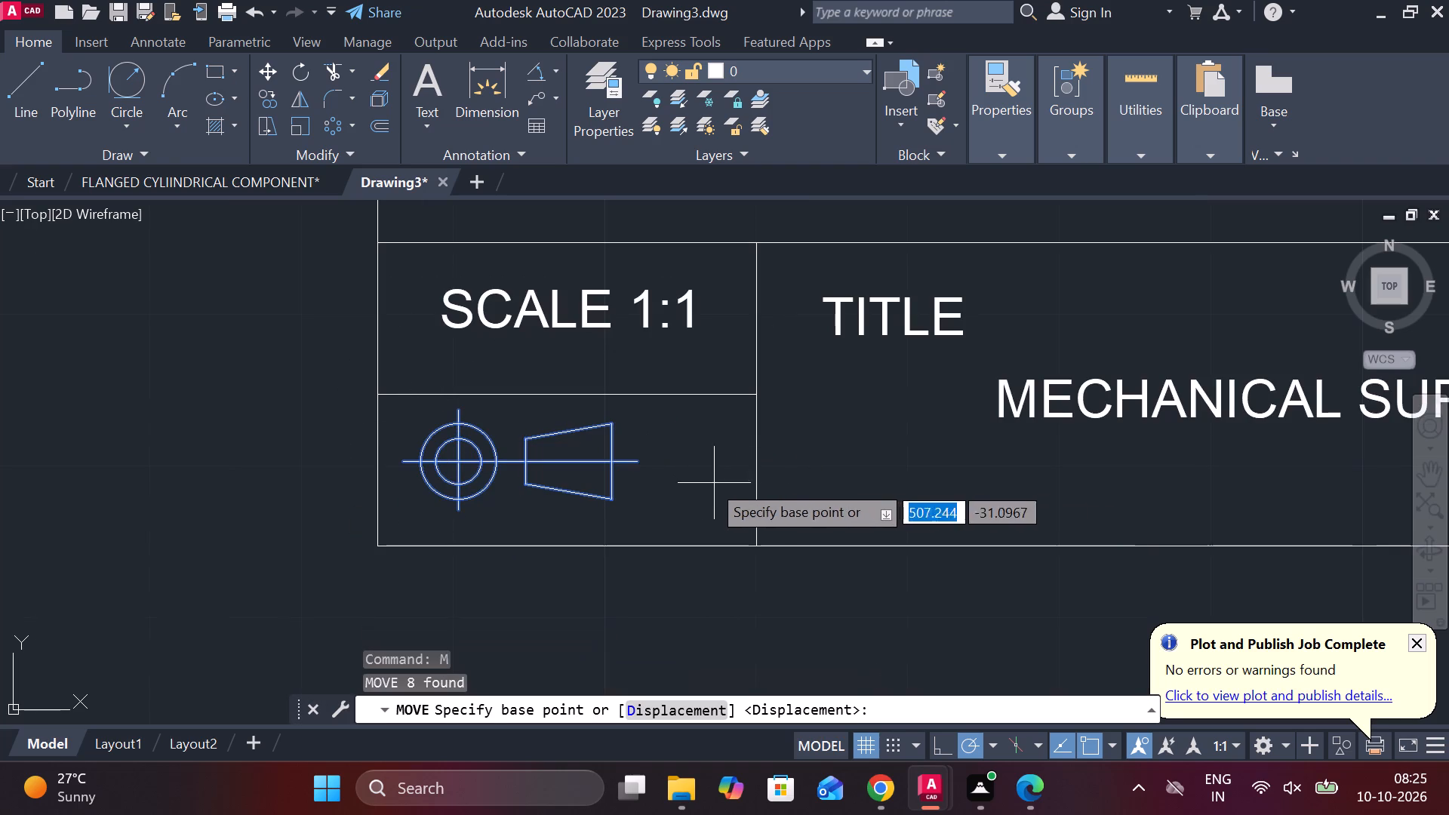
left_click(644, 466)
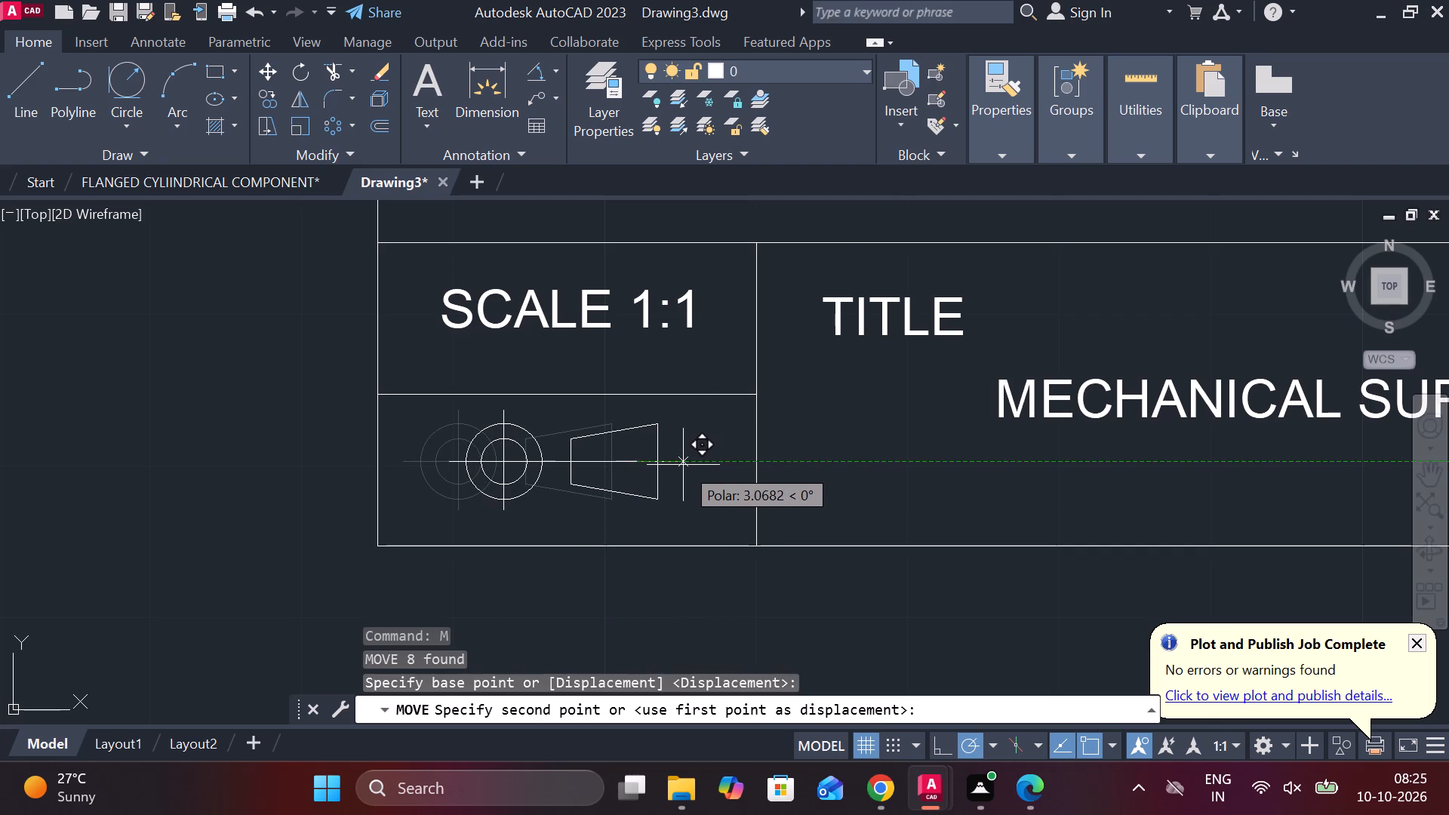
left_click(681, 465)
scroll(835, 490, "down", 2)
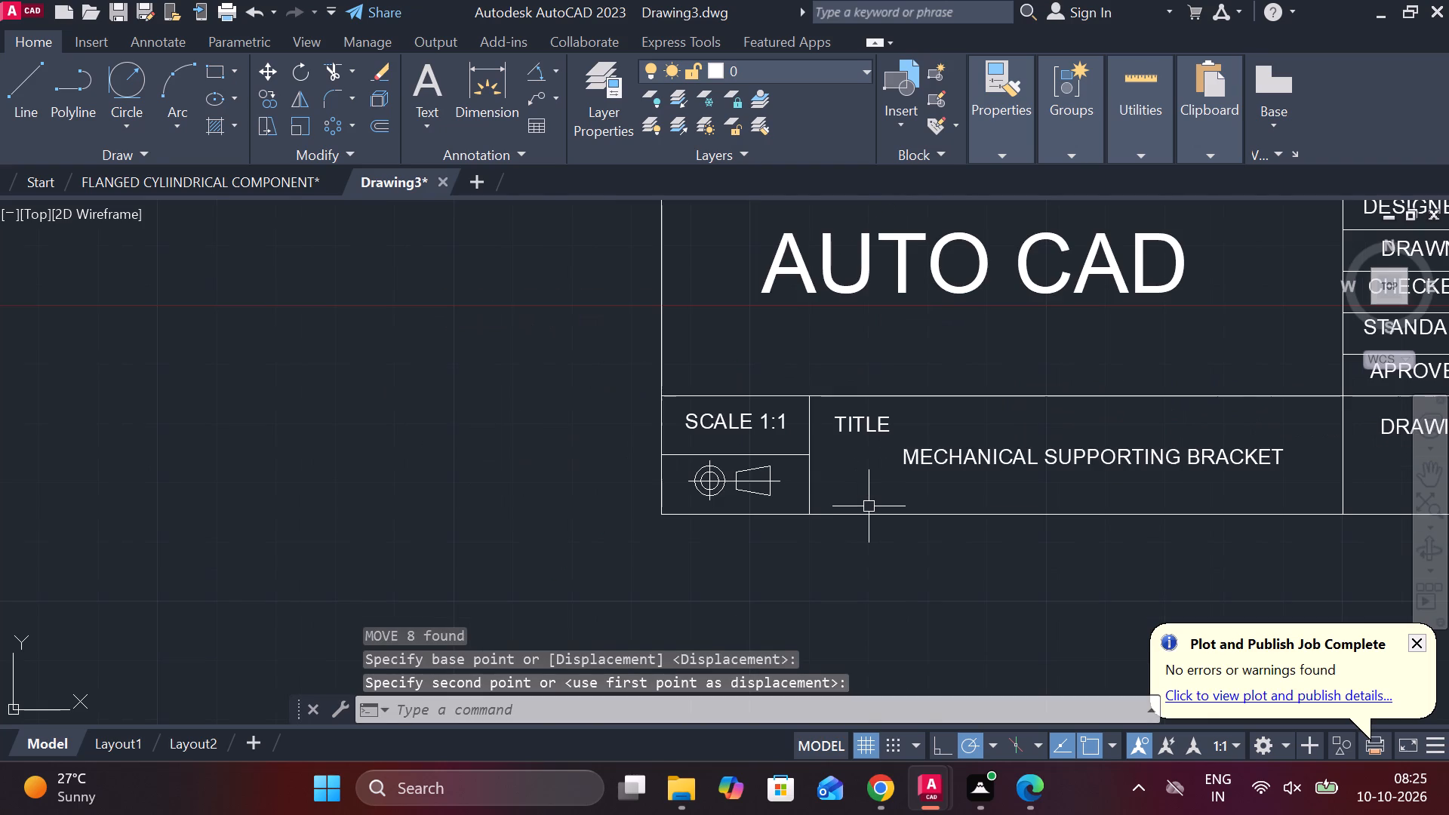
key("Escape")
Move the entire title block by its lower-right corner about 60 units at 201°, closer beneath the bracket drawing.
scroll(872, 507, "down", 2)
scroll(996, 476, "down", 1)
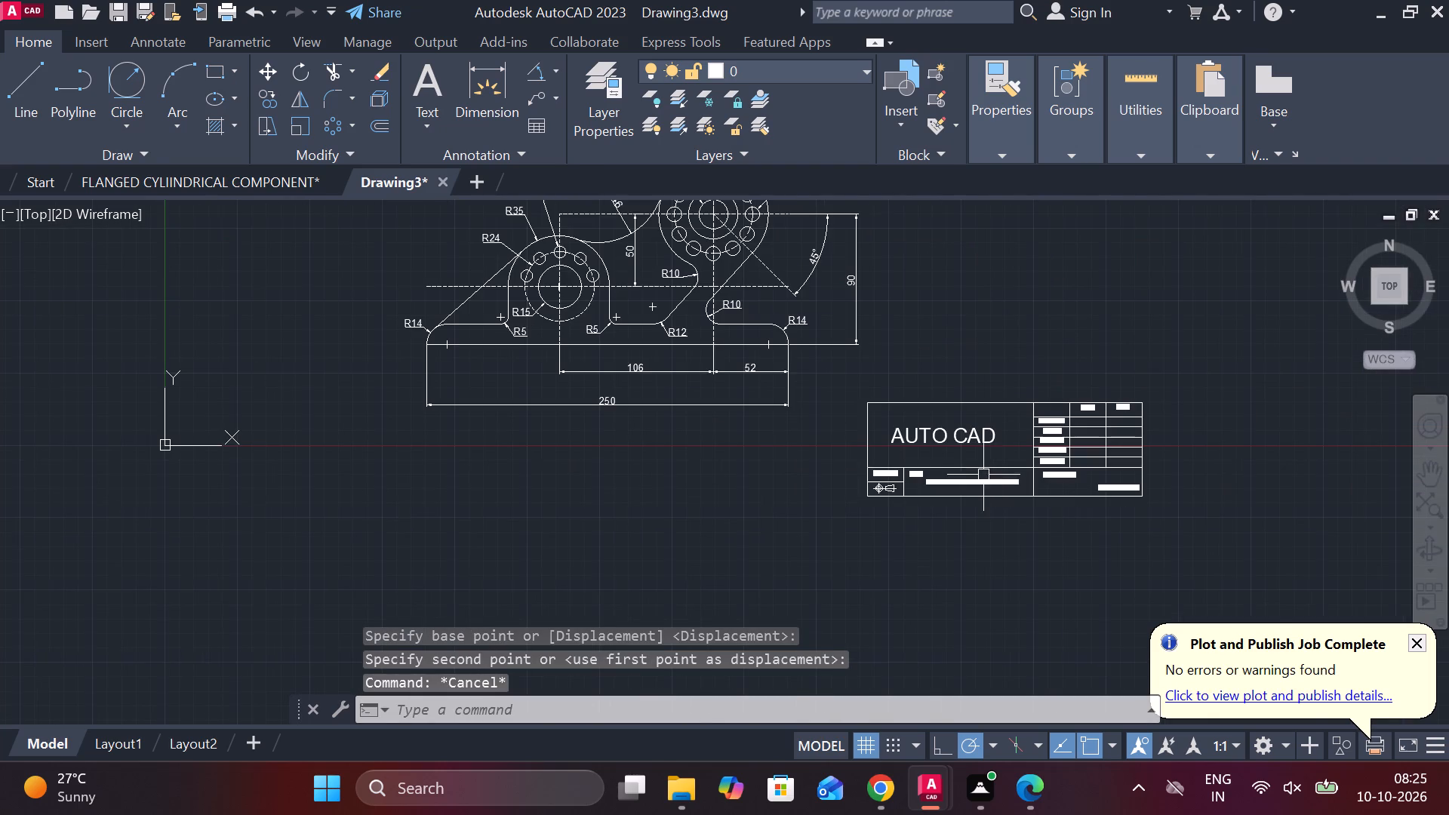
left_click(844, 385)
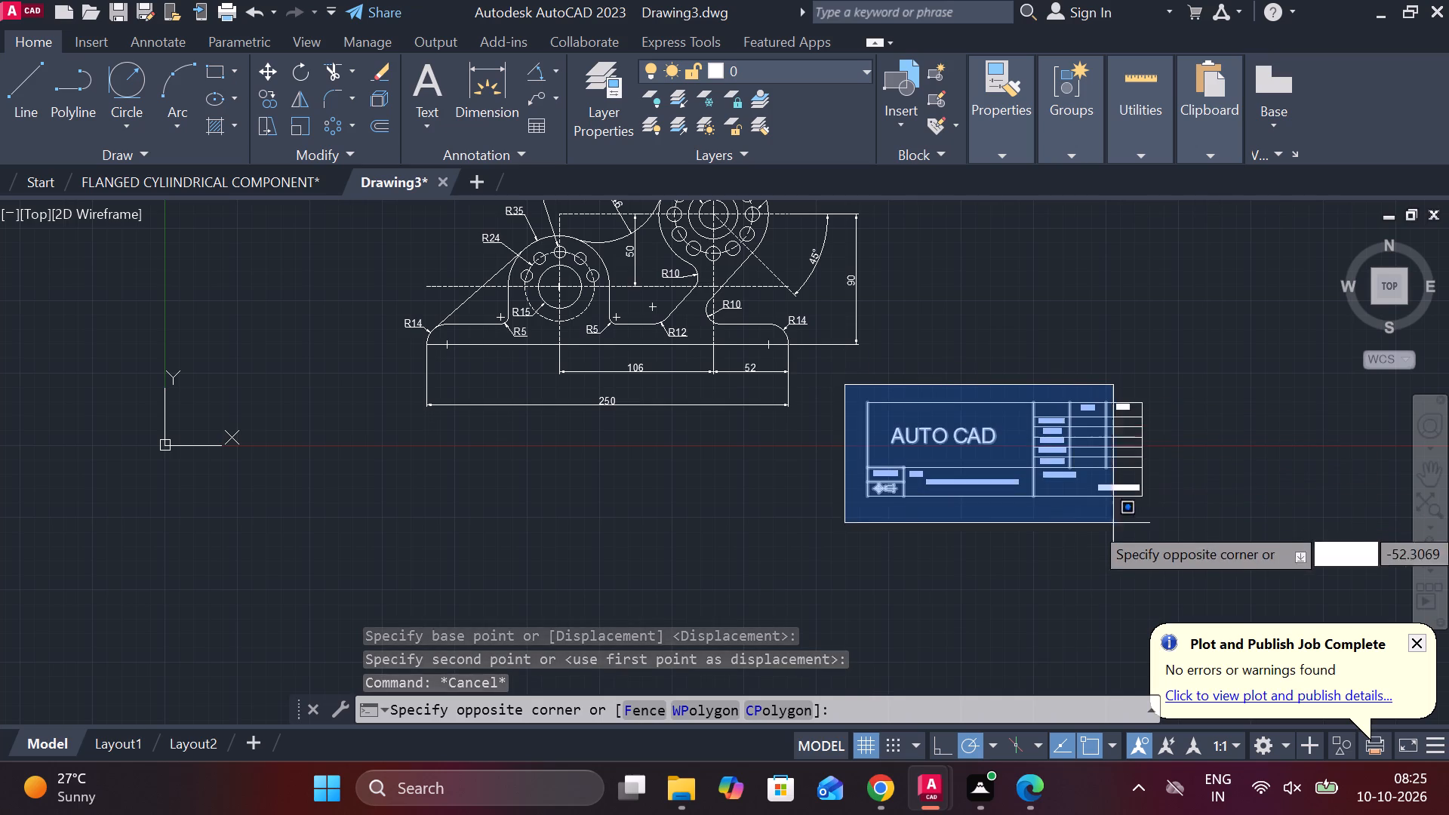
left_click(1160, 539)
key("m")
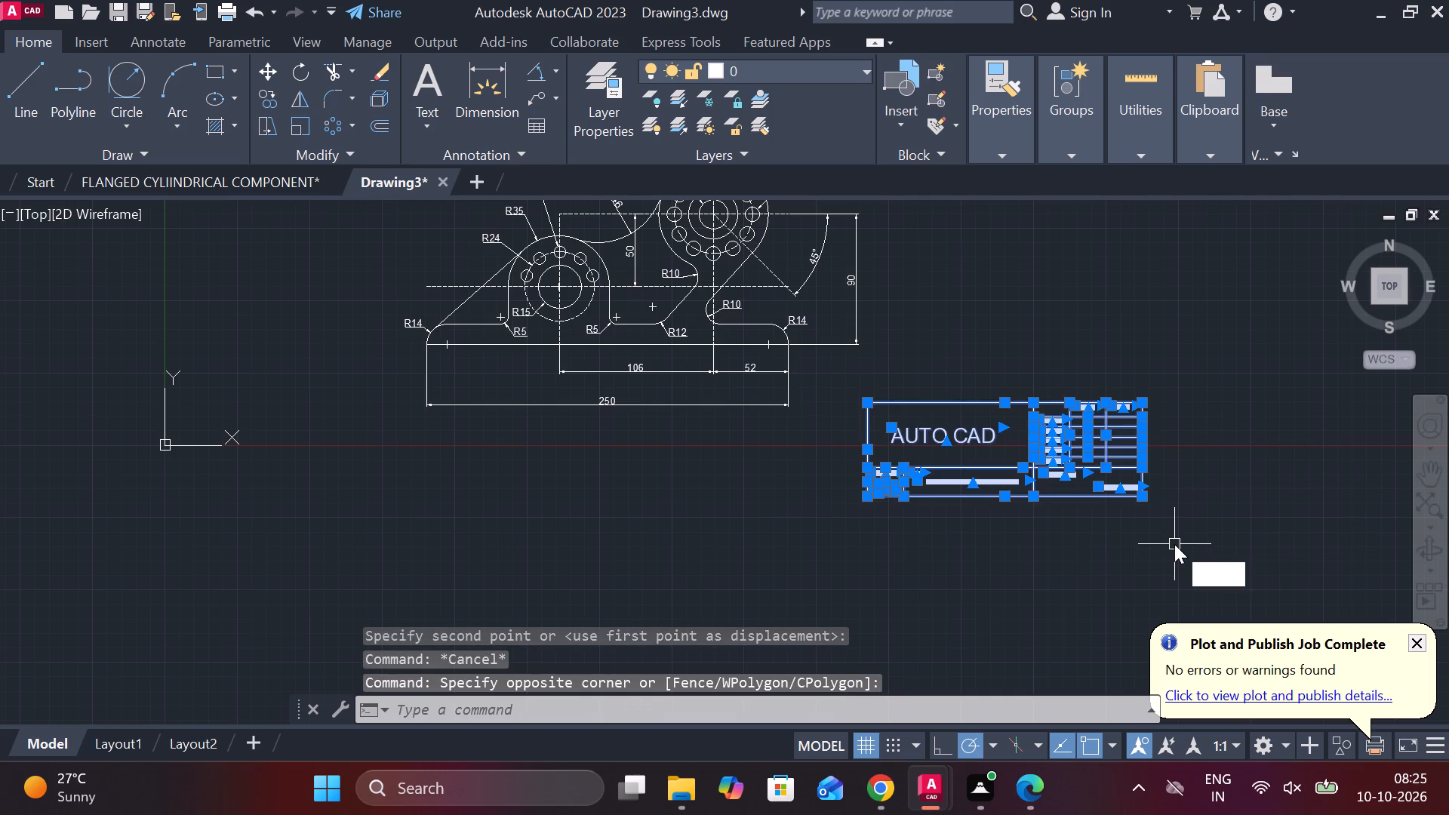
key("Return")
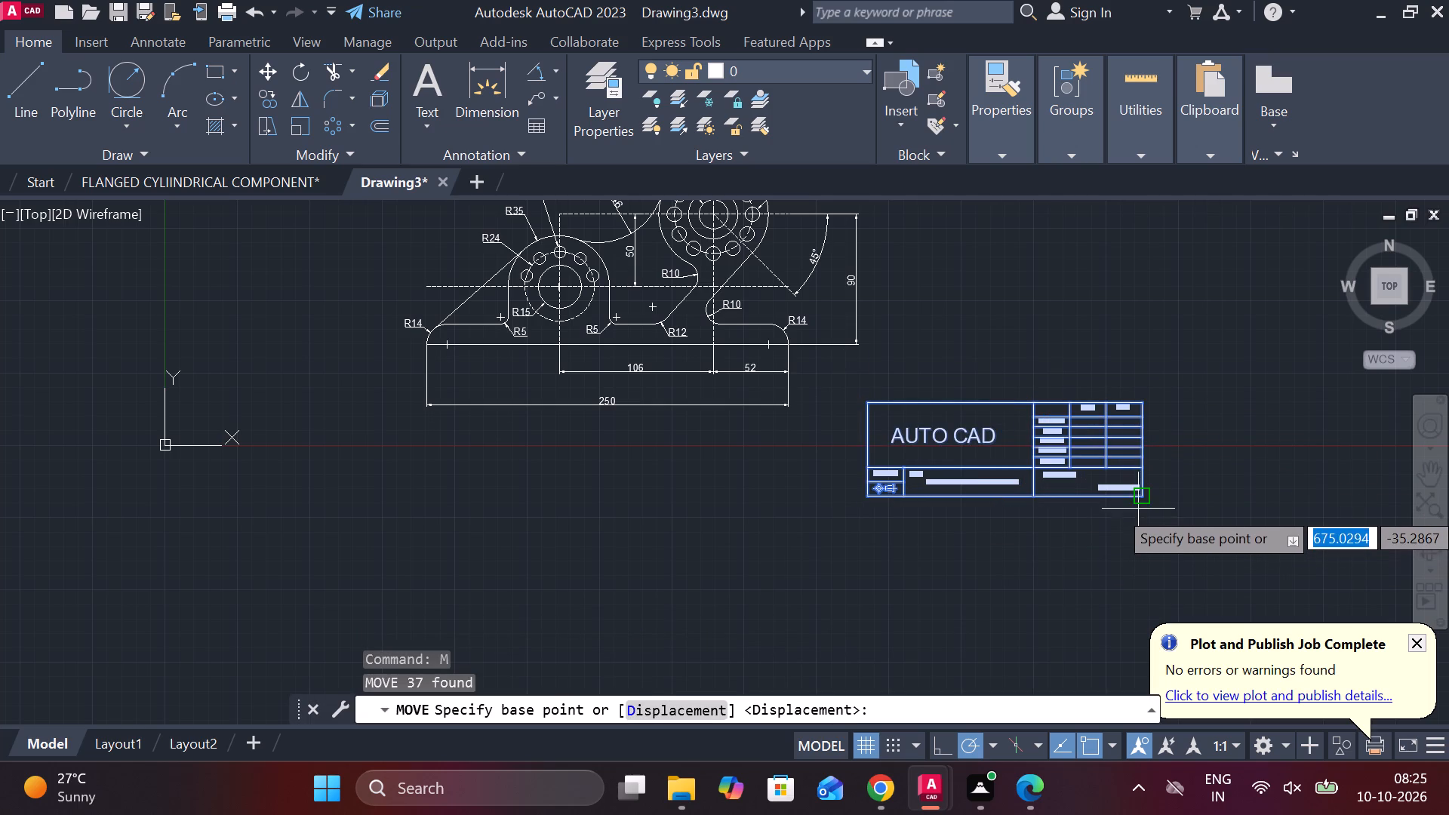
left_click(1140, 504)
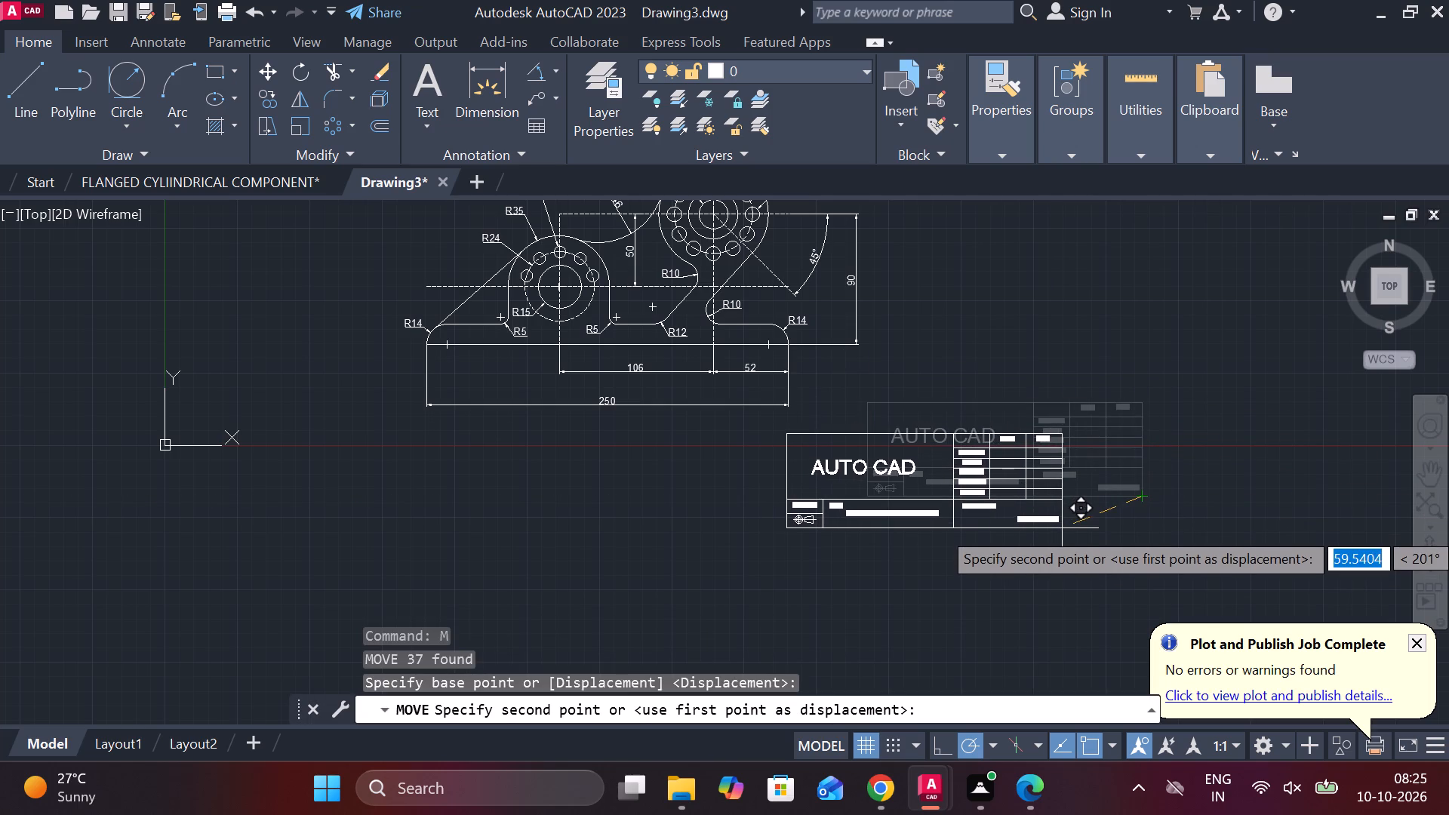
left_click(1062, 528)
key("Escape")
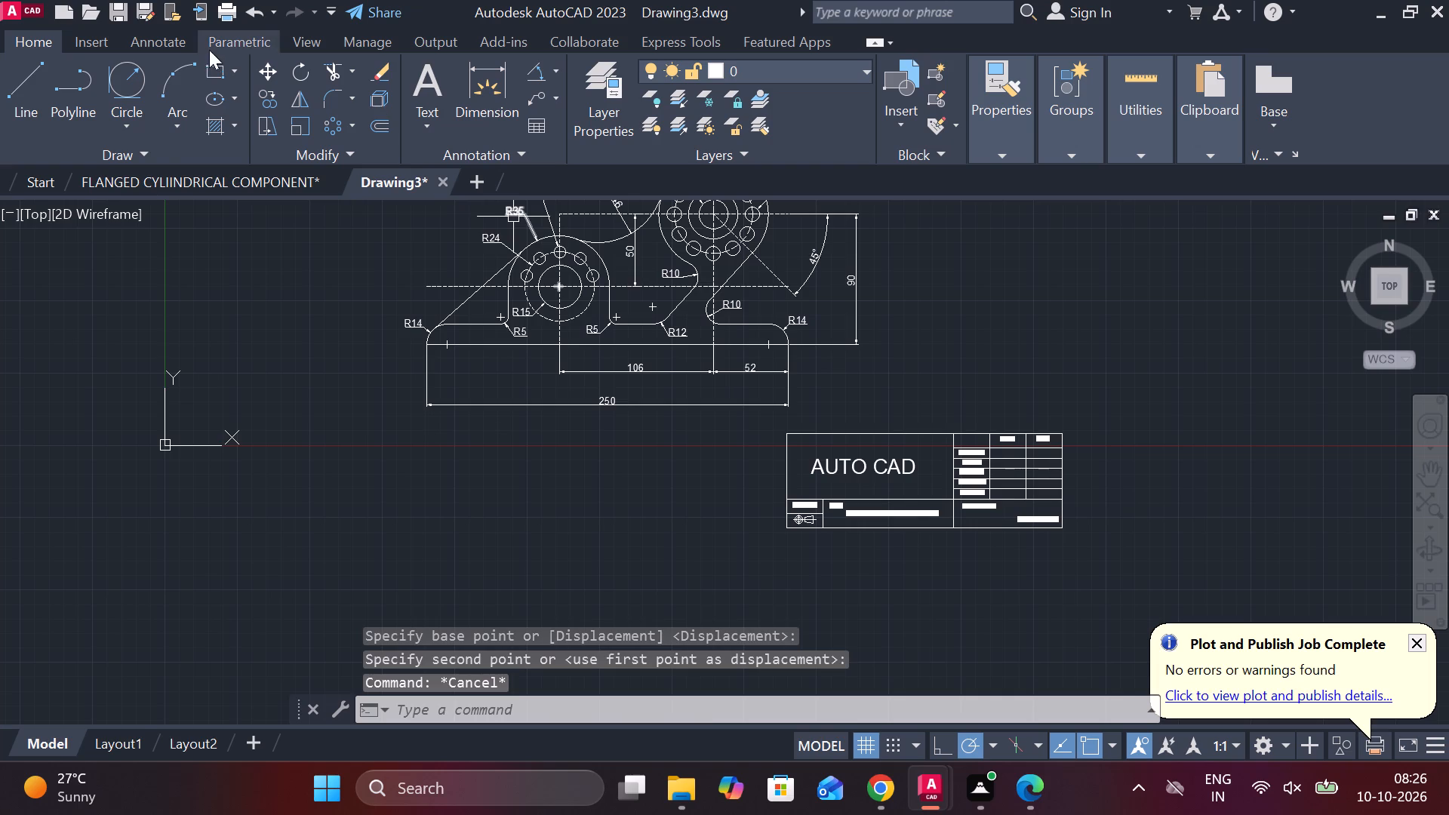
Draw a rectangular border about 475 by 330 from the title block's lower-right corner to above and left of the bracket views.
left_click(210, 69)
scroll(1298, 491, "up", 2)
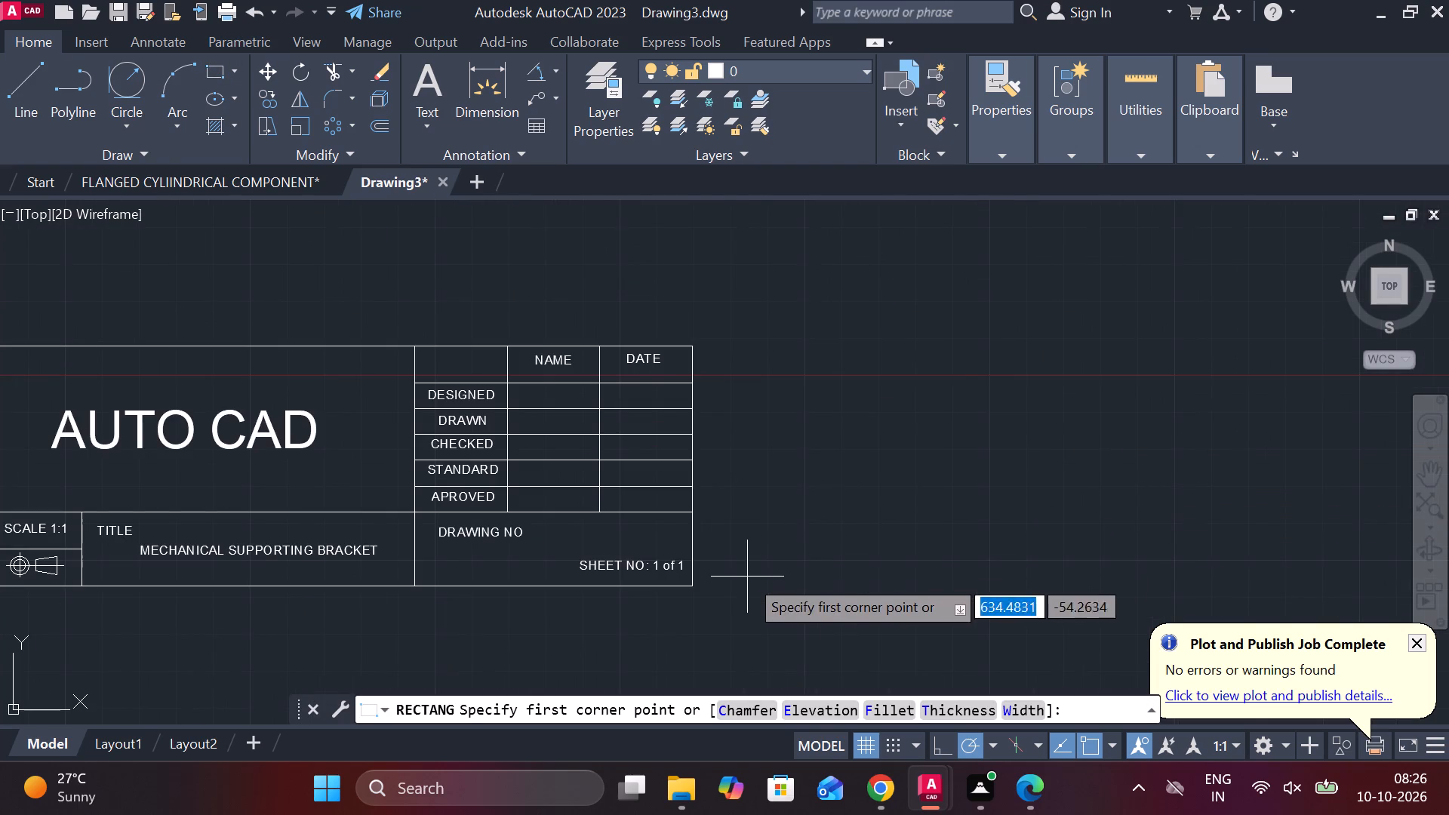
middle_click_drag(749, 586, 754, 586)
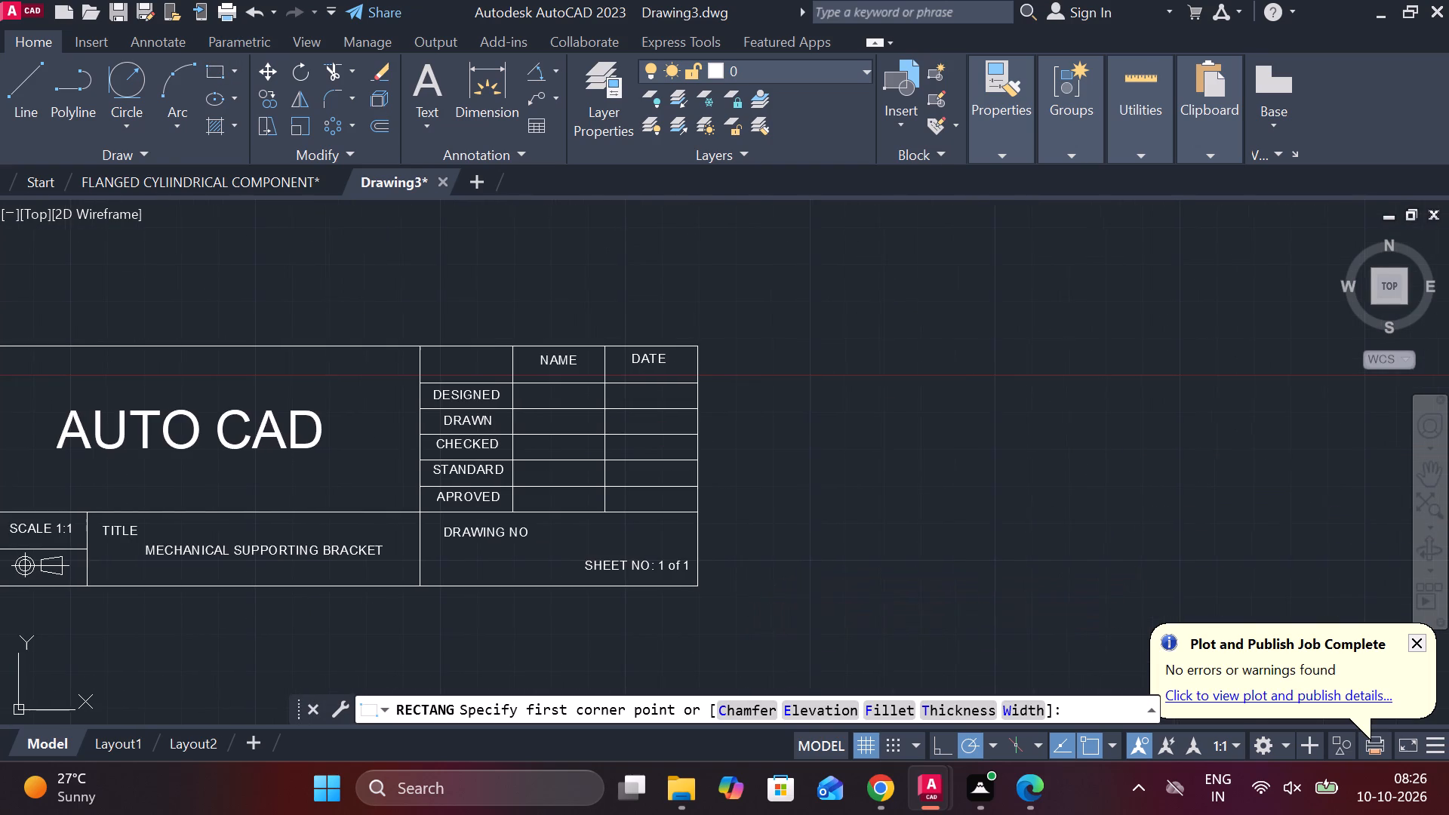
middle_click_drag(754, 586, 1103, 577)
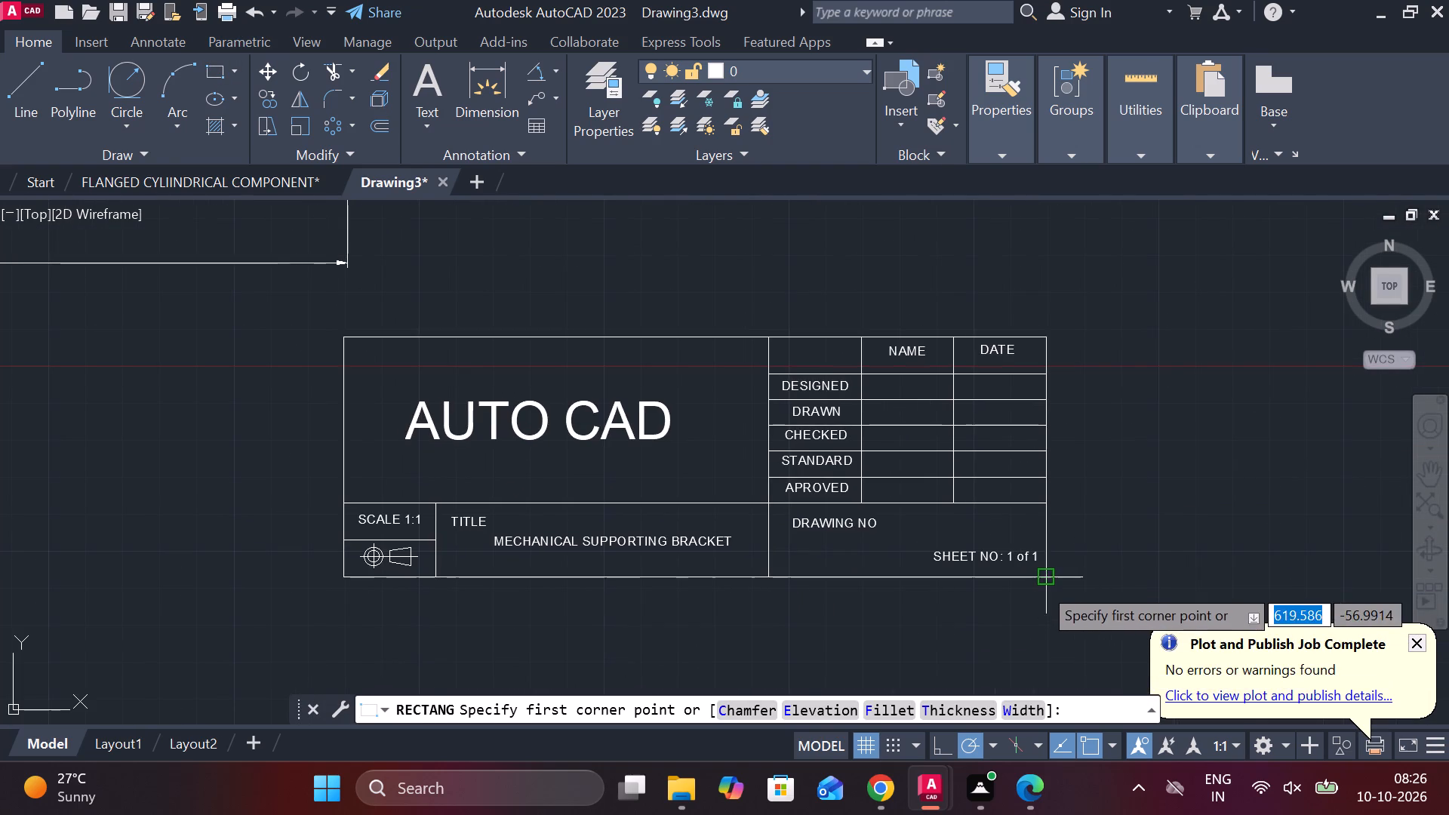
left_click(1041, 585)
scroll(559, 488, "down", 1)
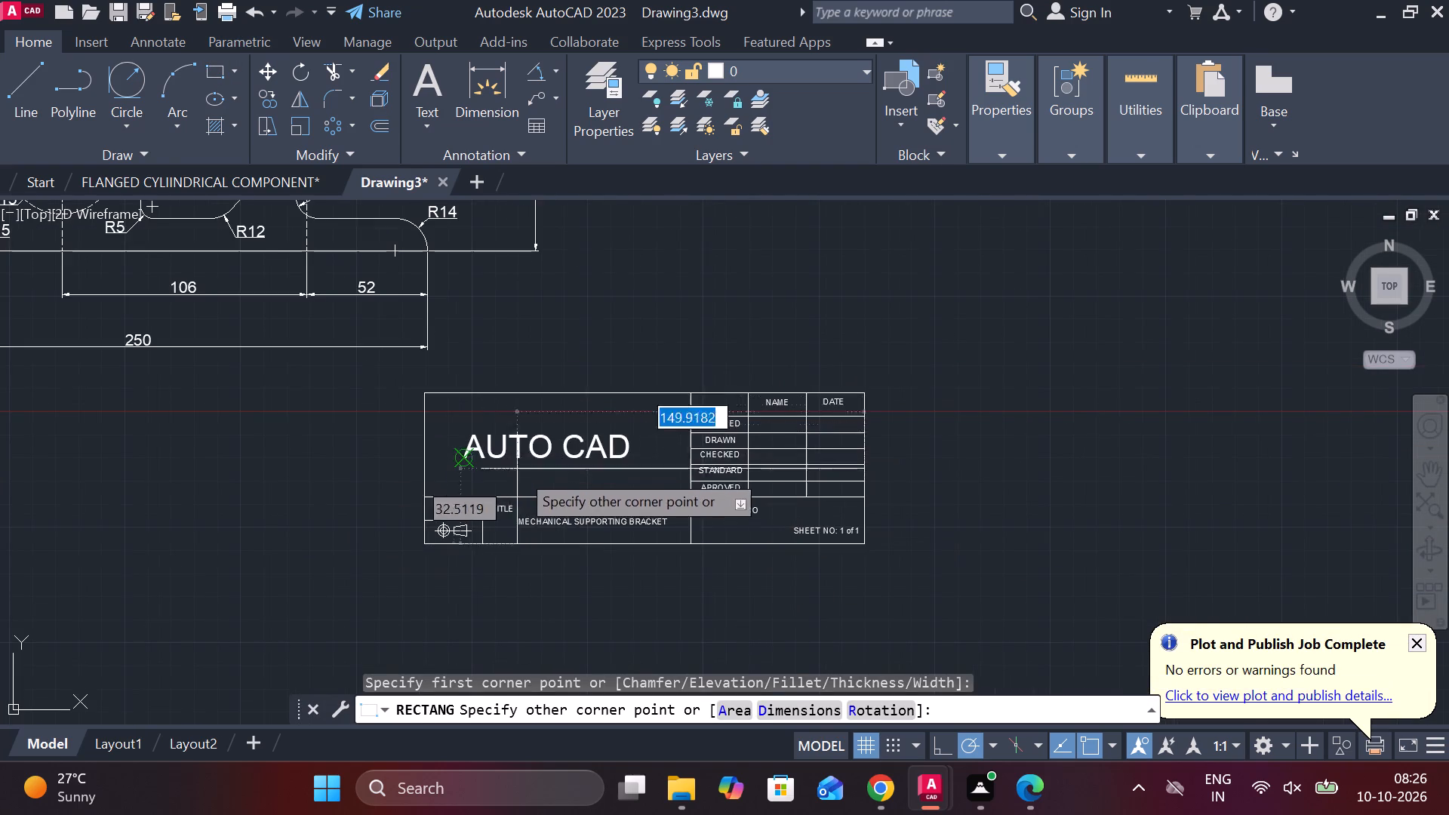
middle_click_drag(552, 509, 594, 567)
scroll(493, 414, "down", 2)
middle_click_drag(512, 398, 729, 514)
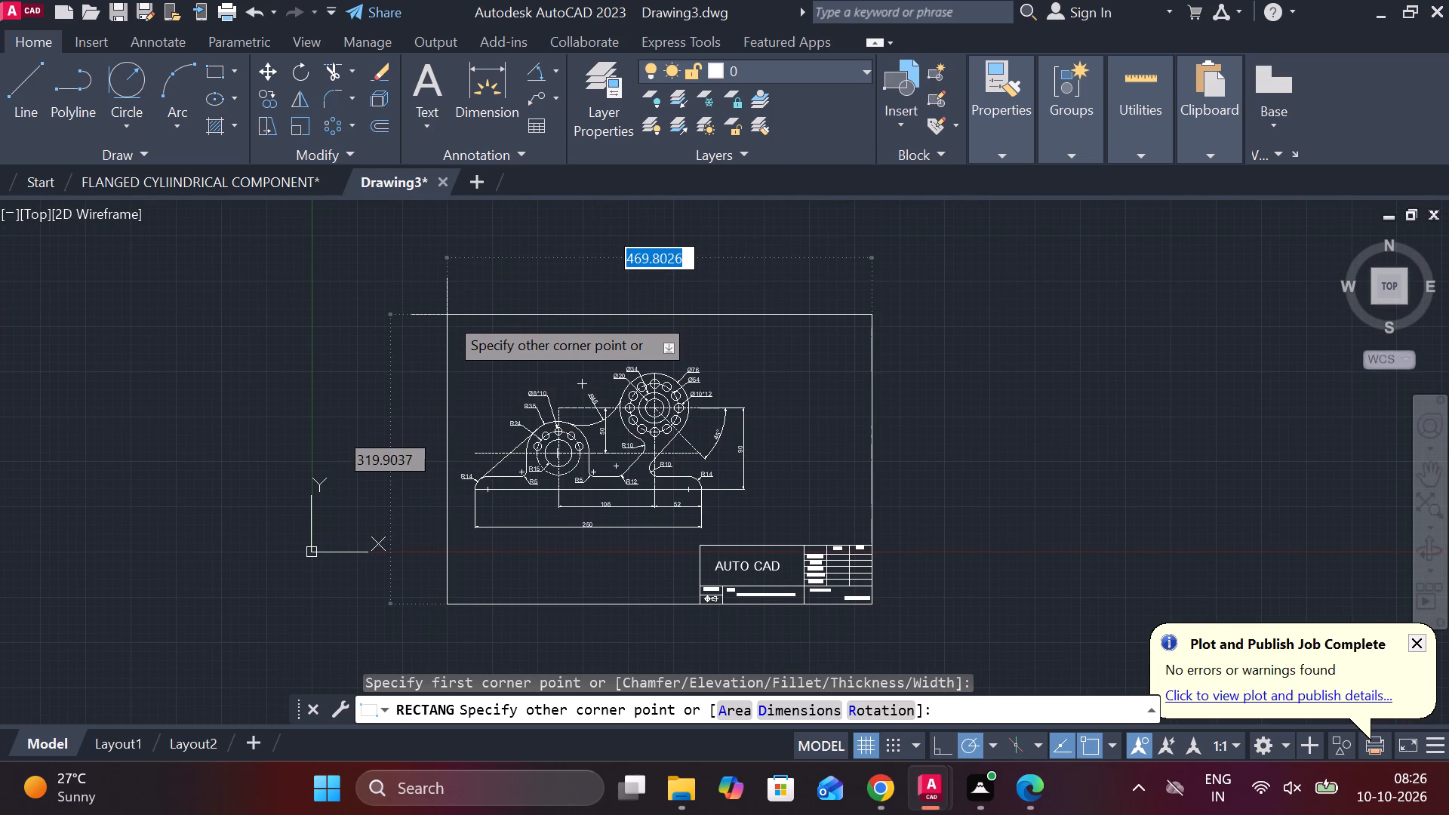
left_click(443, 304)
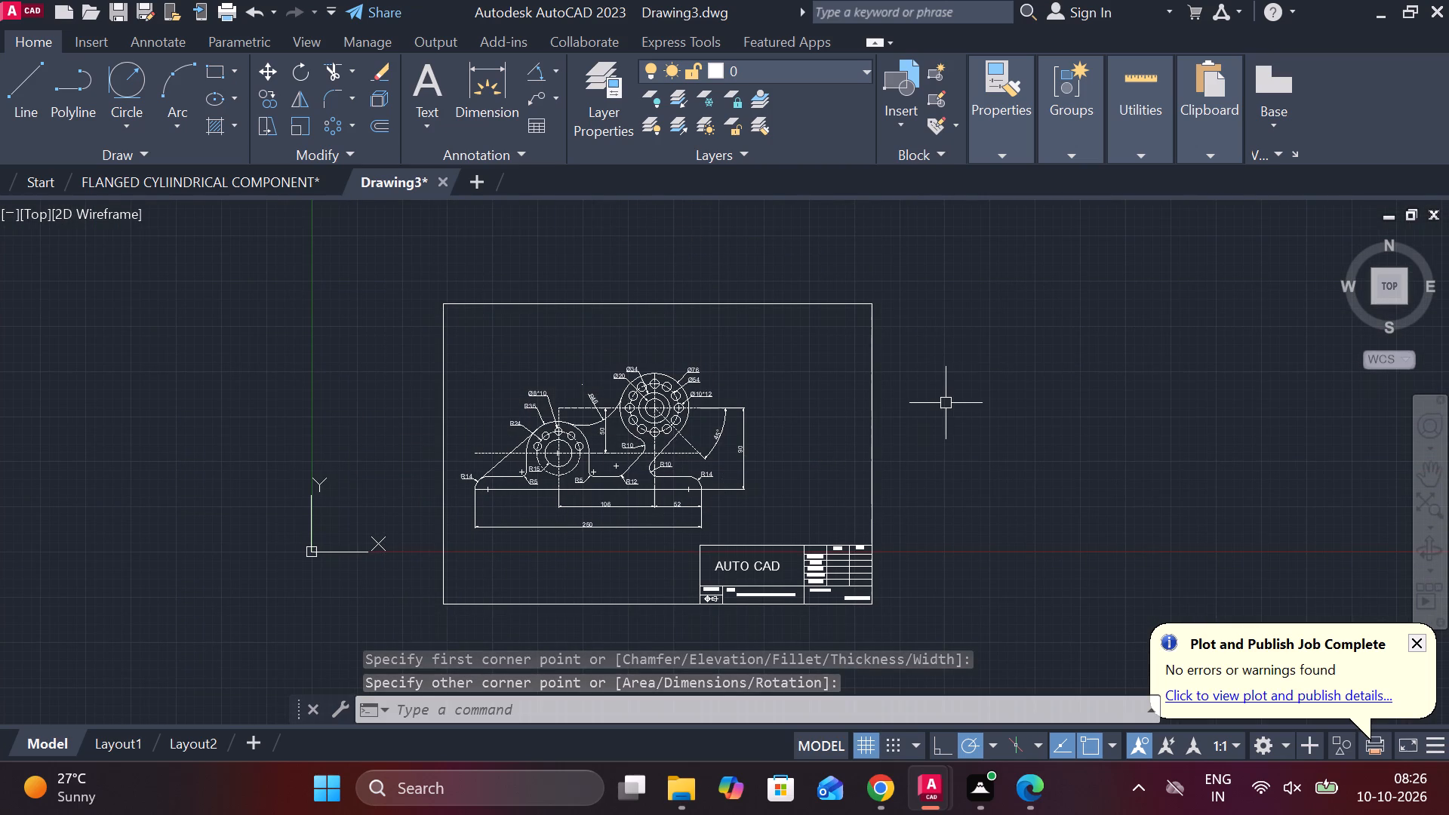
Save the drawing in the Documents folder under the name MECHANICAL SUPPORTING BRACKET.
key("ctrl+s")
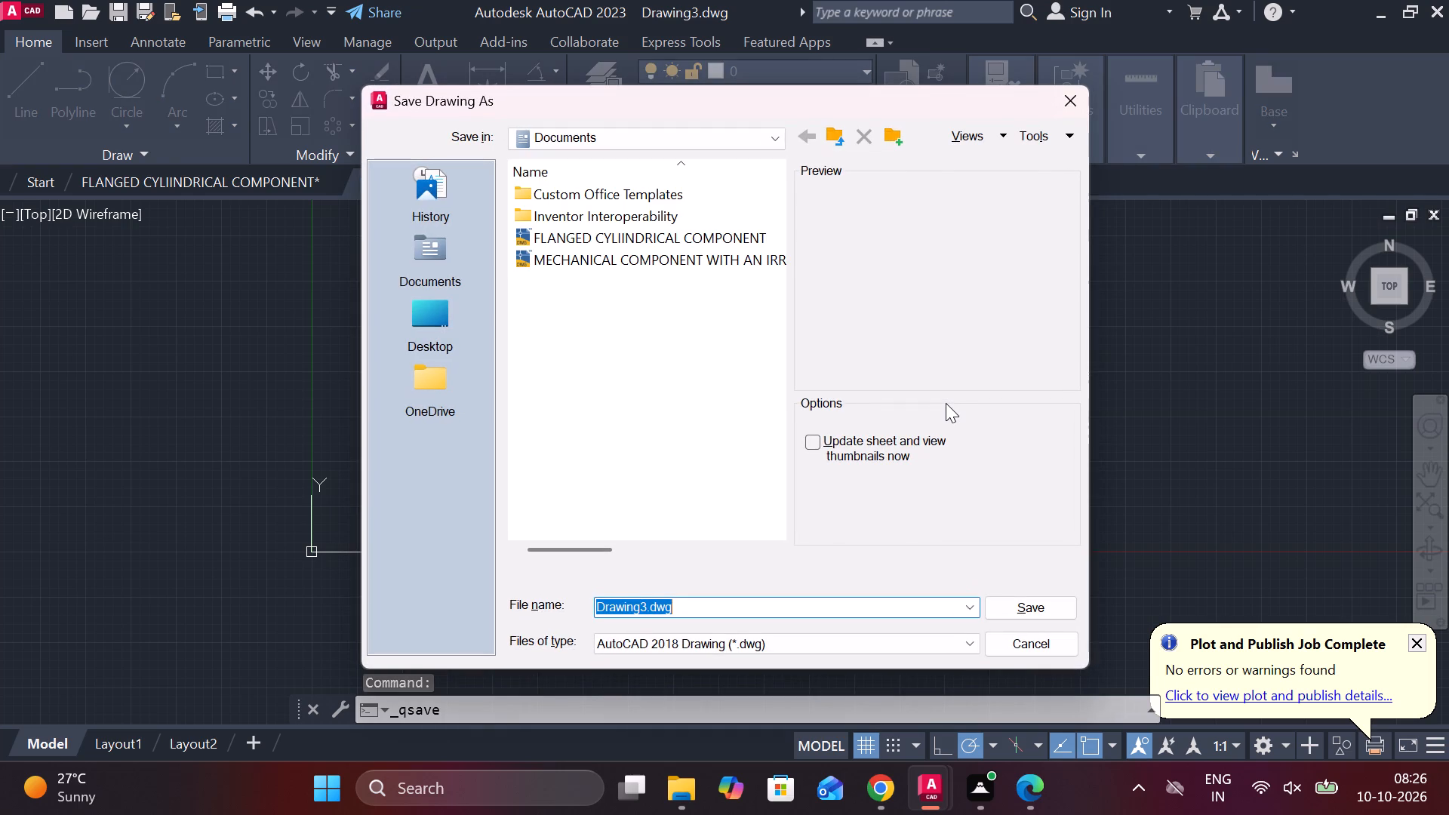
key("m")
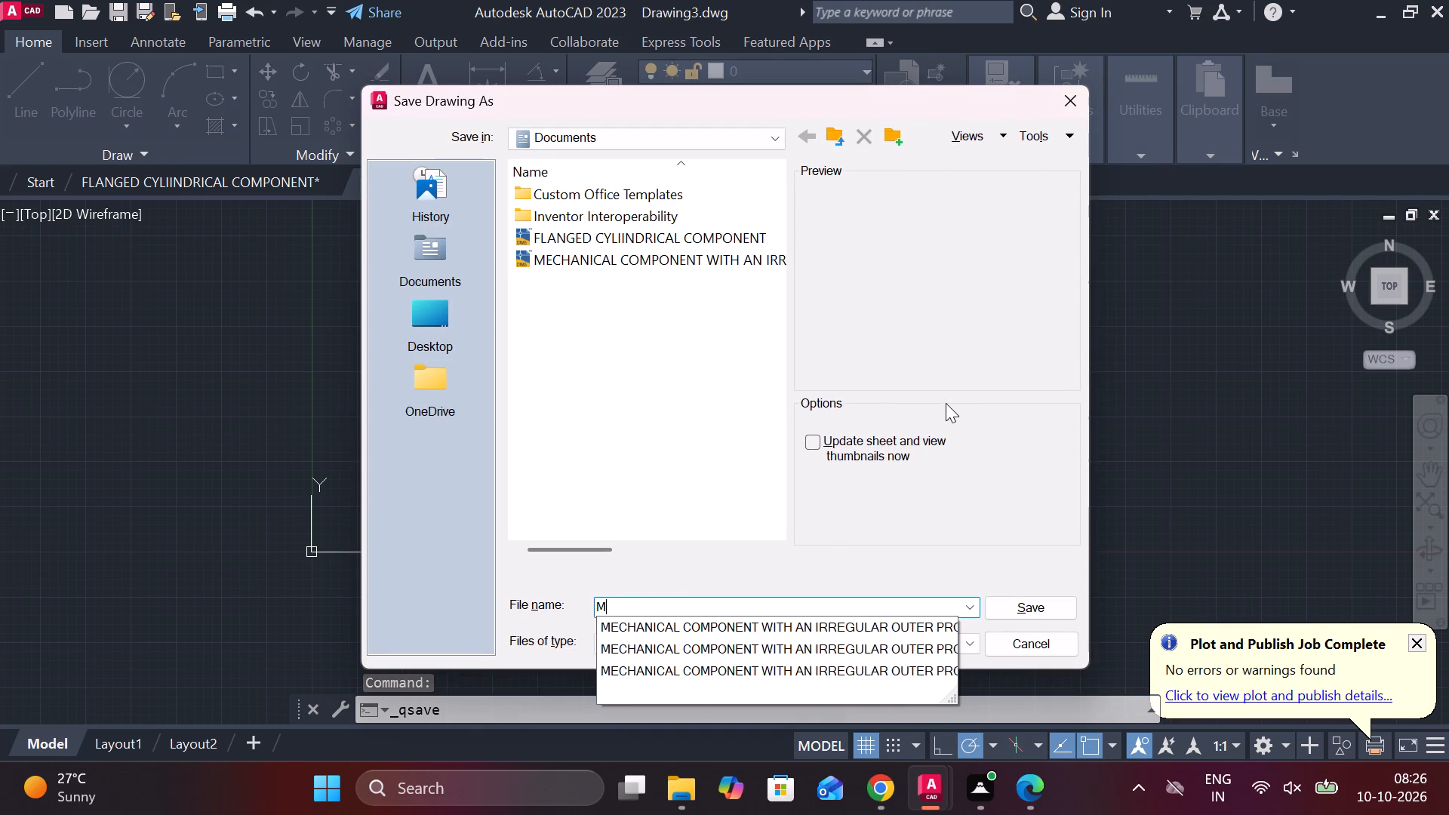
type("ECG")
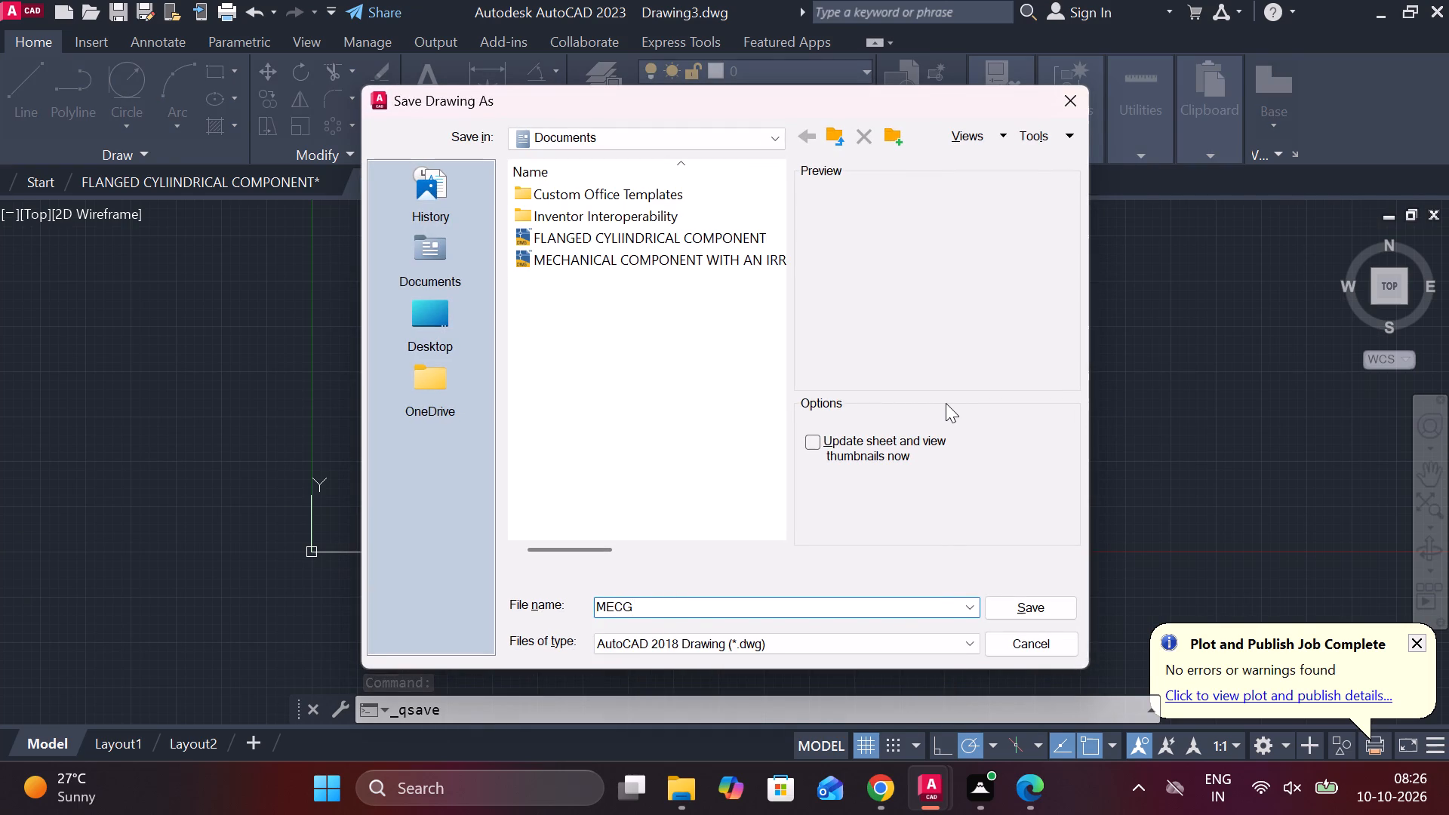
key("BackSpace")
type("HANIC")
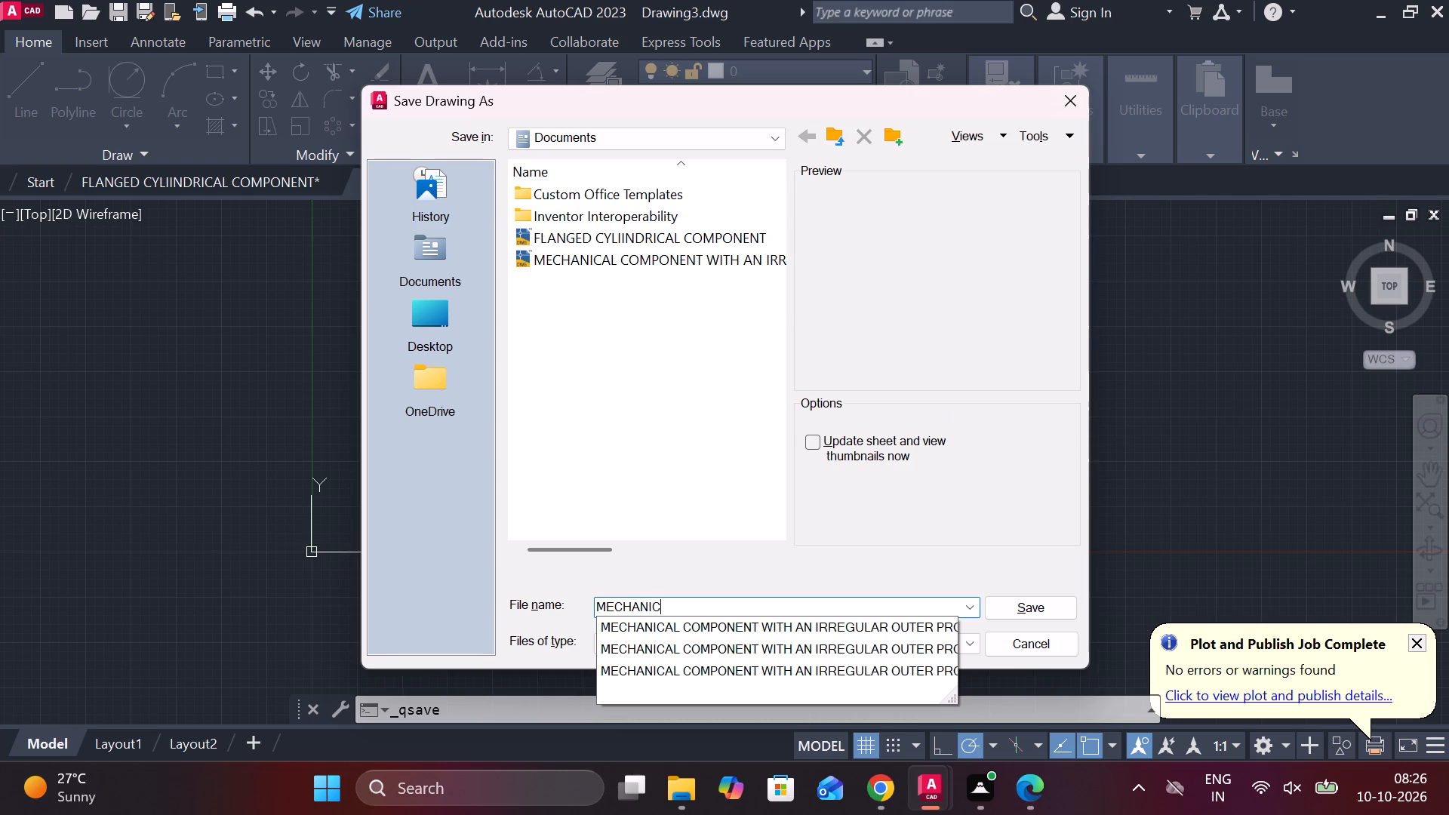
type("AL")
key("space")
type("SUPPO")
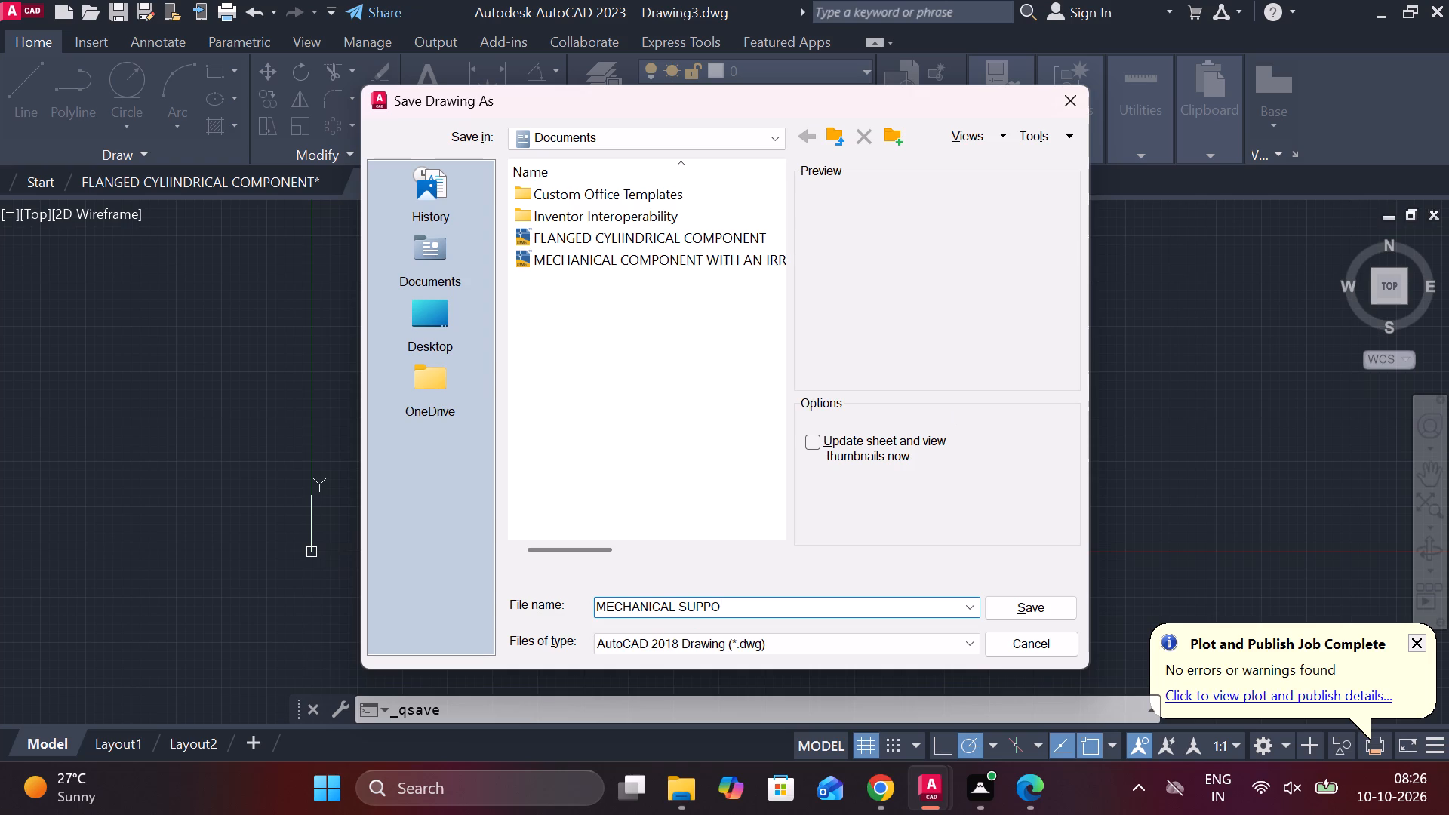
type("RTING")
key("space")
type("BRACKET")
left_click(1035, 613)
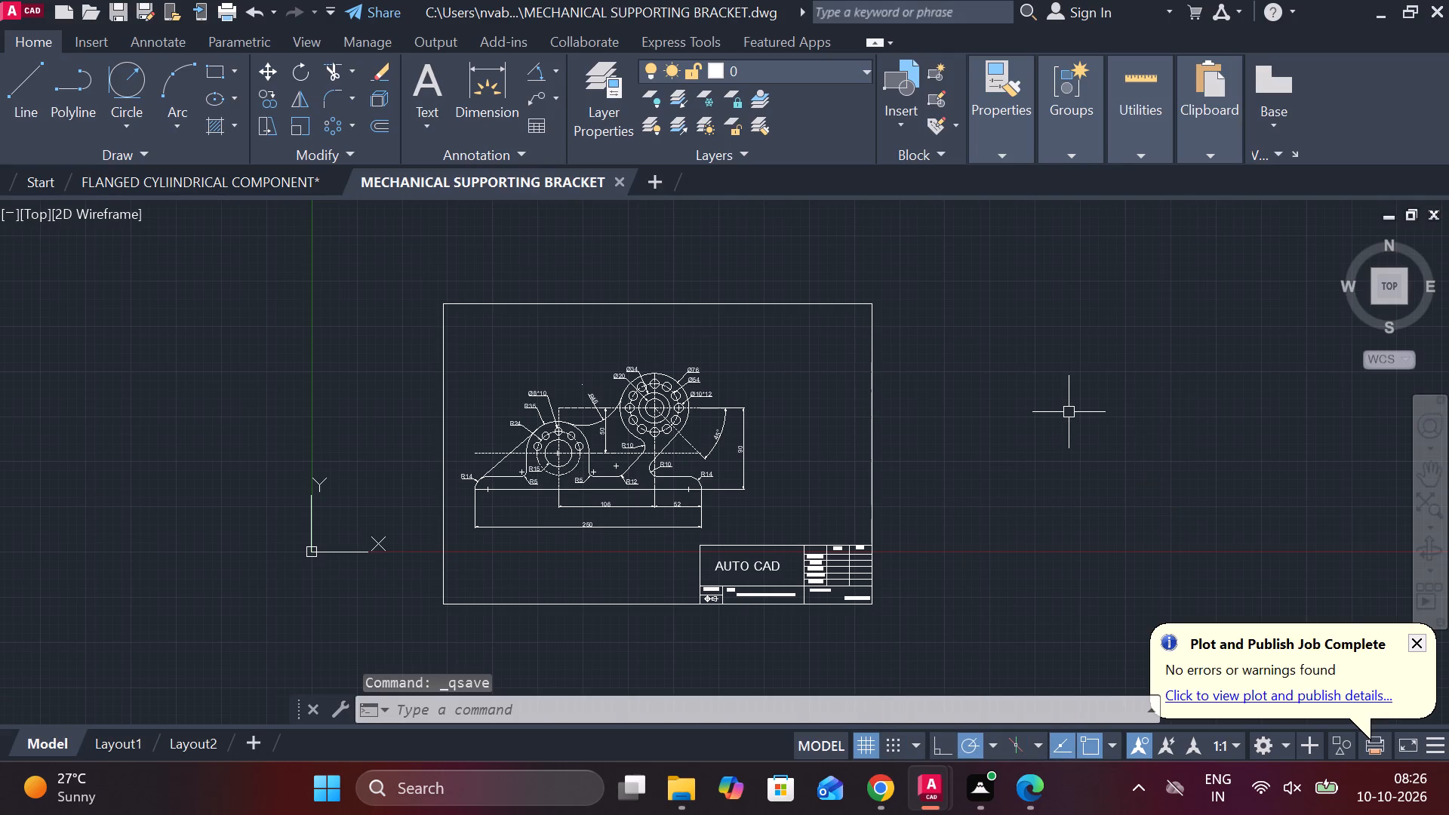
Save the bracket drawing again under its current name.
type("LOG")
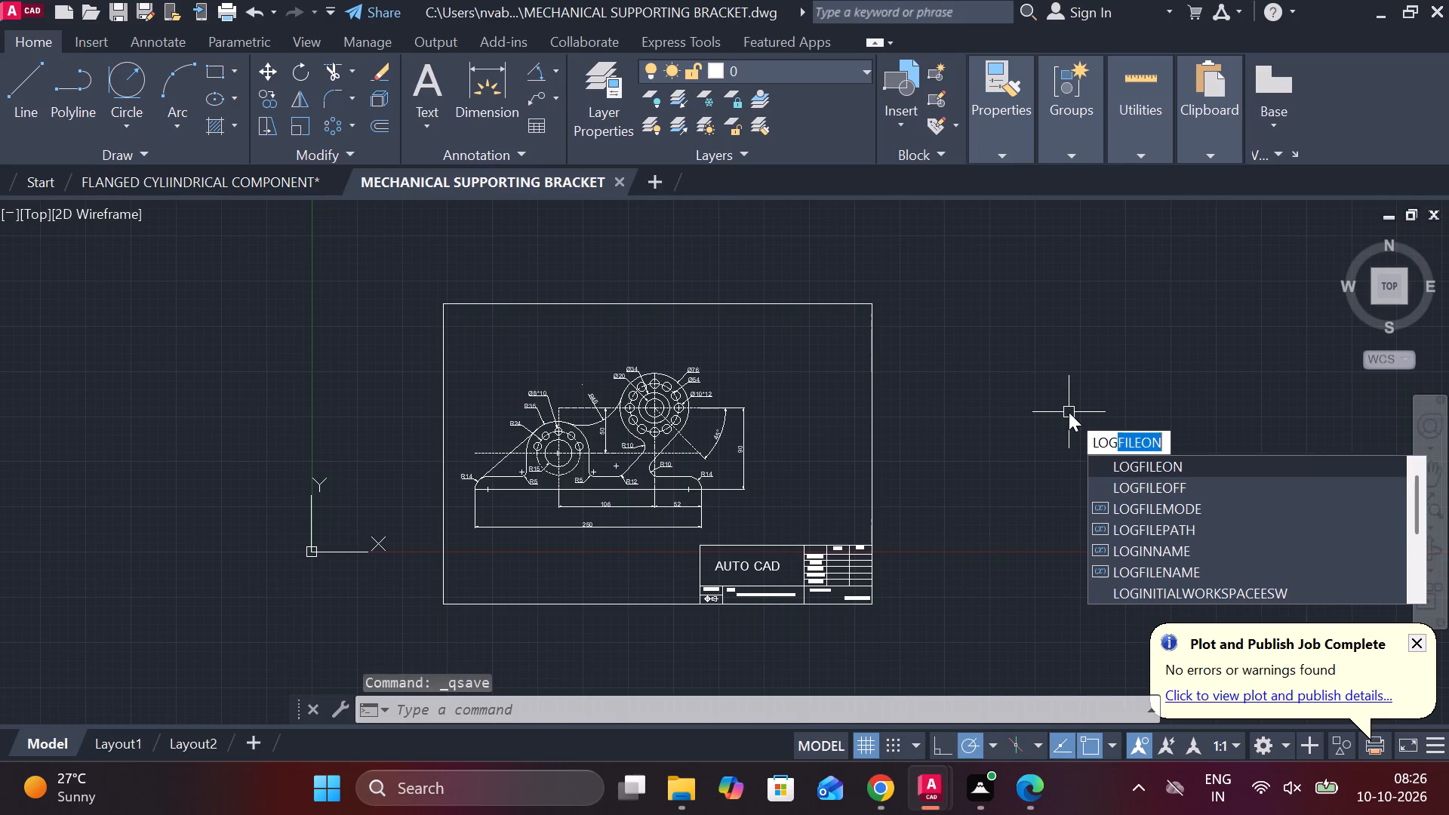
left_click(1127, 491)
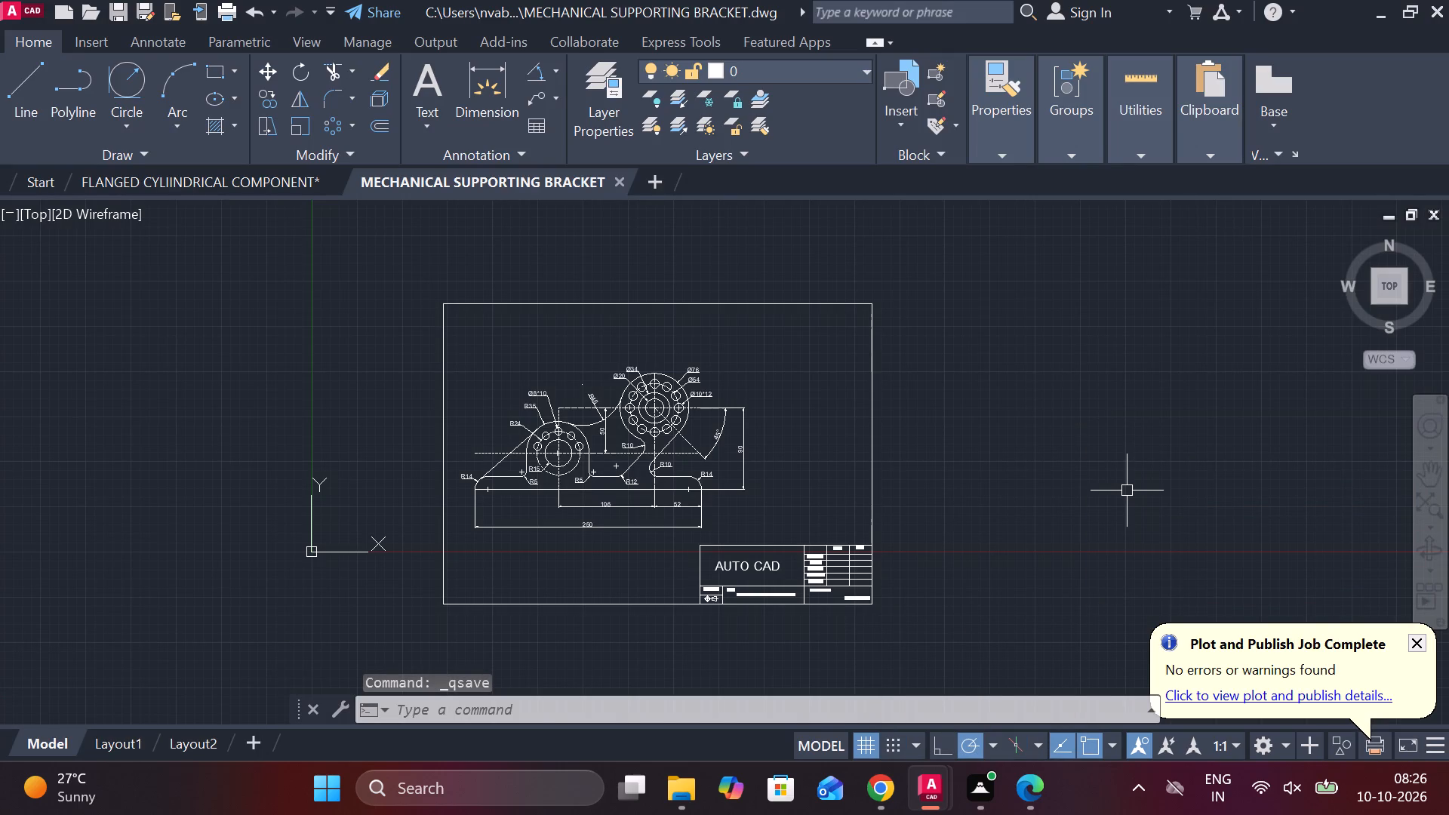
key("ctrl+s")
Set up a landscape plot with DWG To PDF.pc3, windowed from the border's lower-right corner to beyond its upper-left corner.
type("PLO")
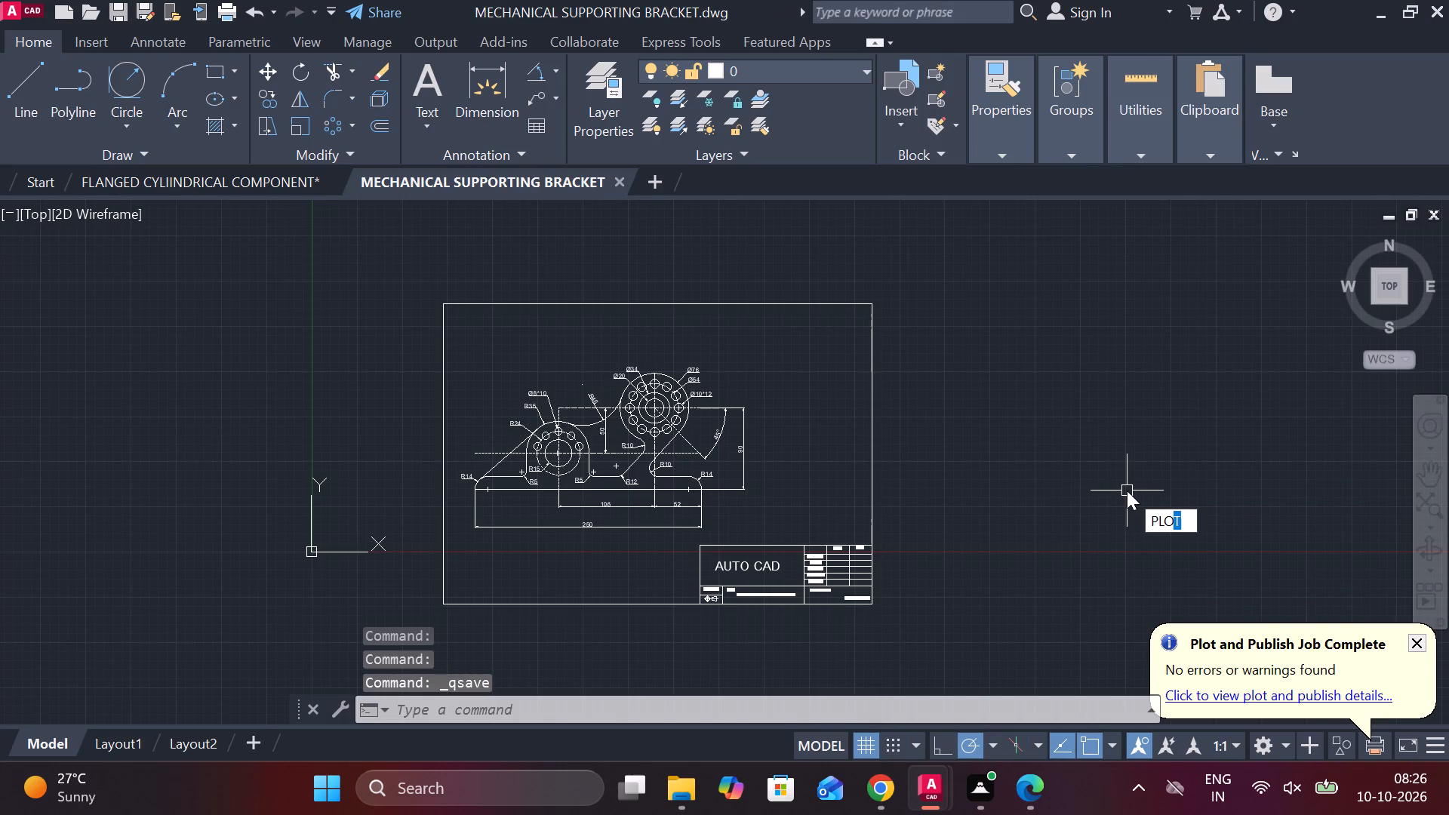
key("t")
left_click(1180, 544)
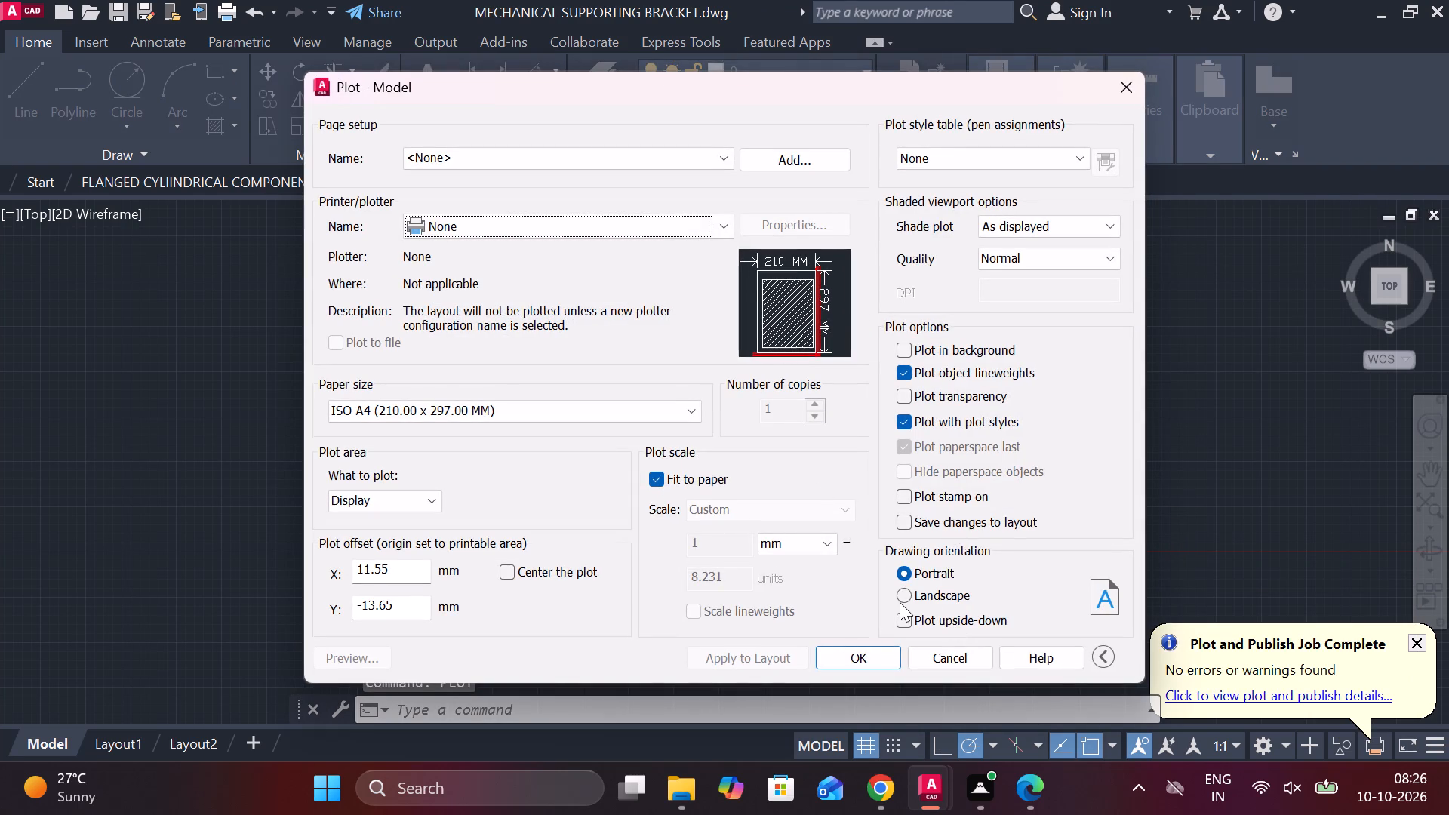
left_click(900, 602)
left_click(539, 217)
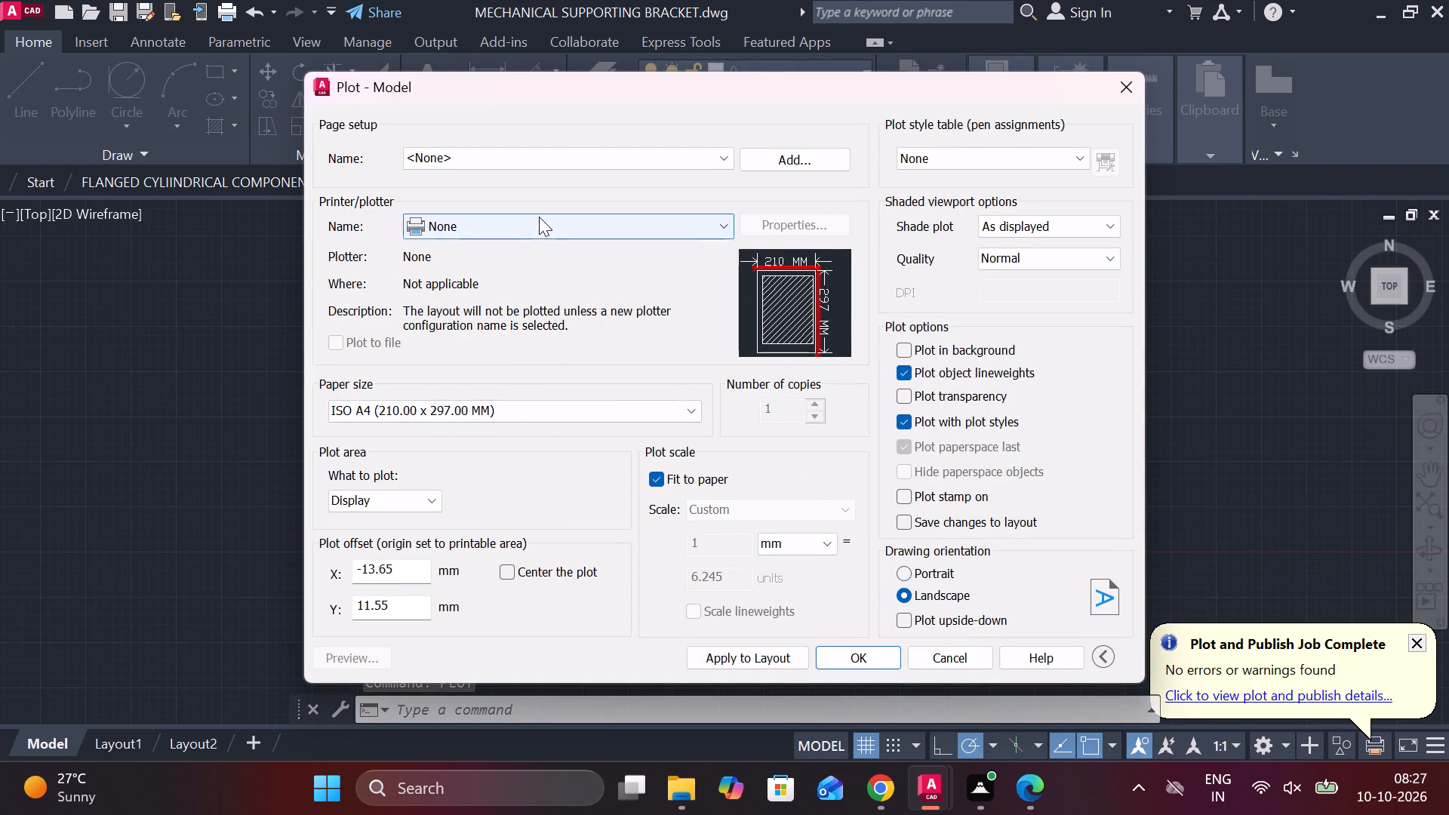
left_click(488, 462)
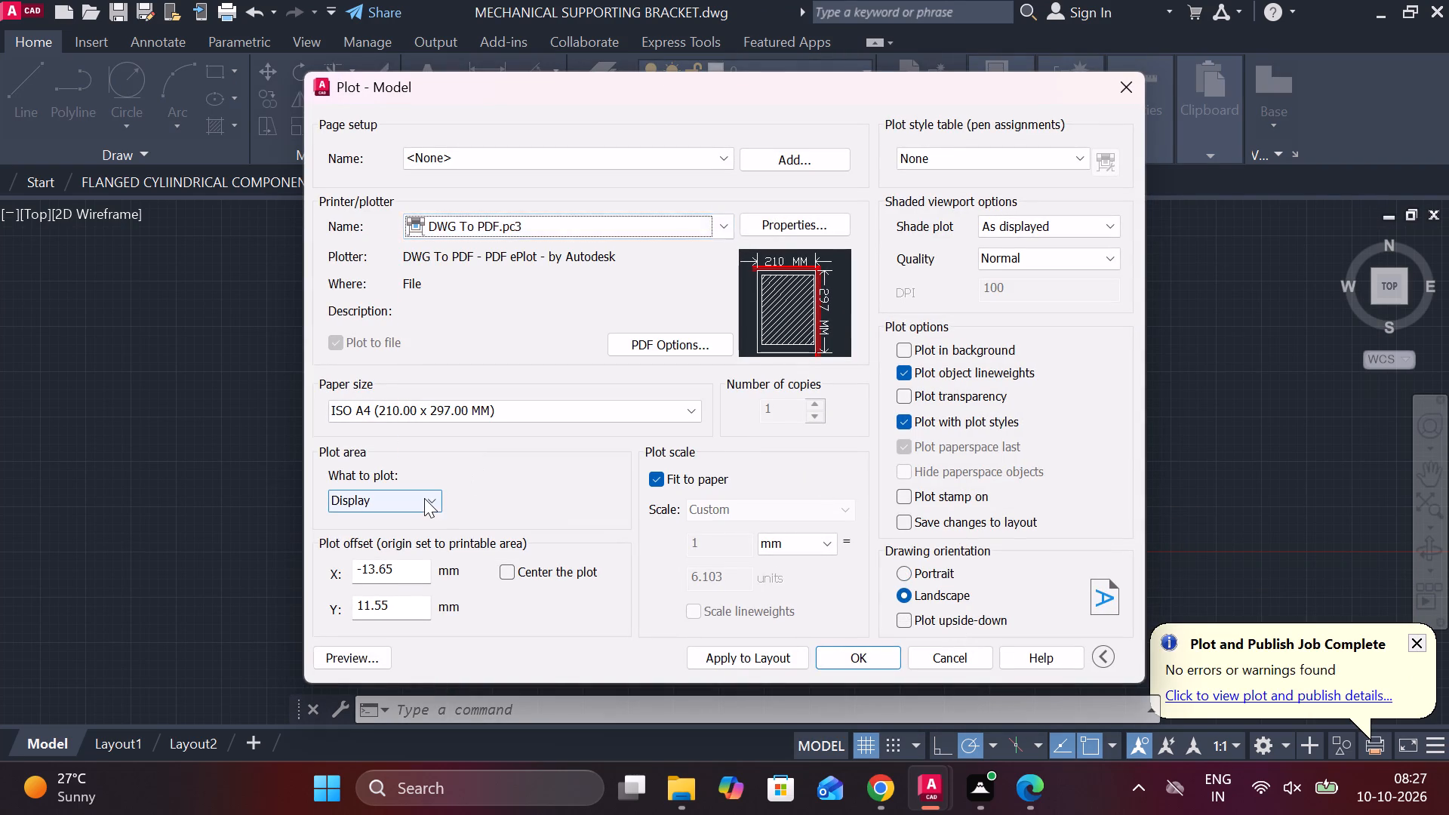
left_click(424, 498)
left_click(383, 562)
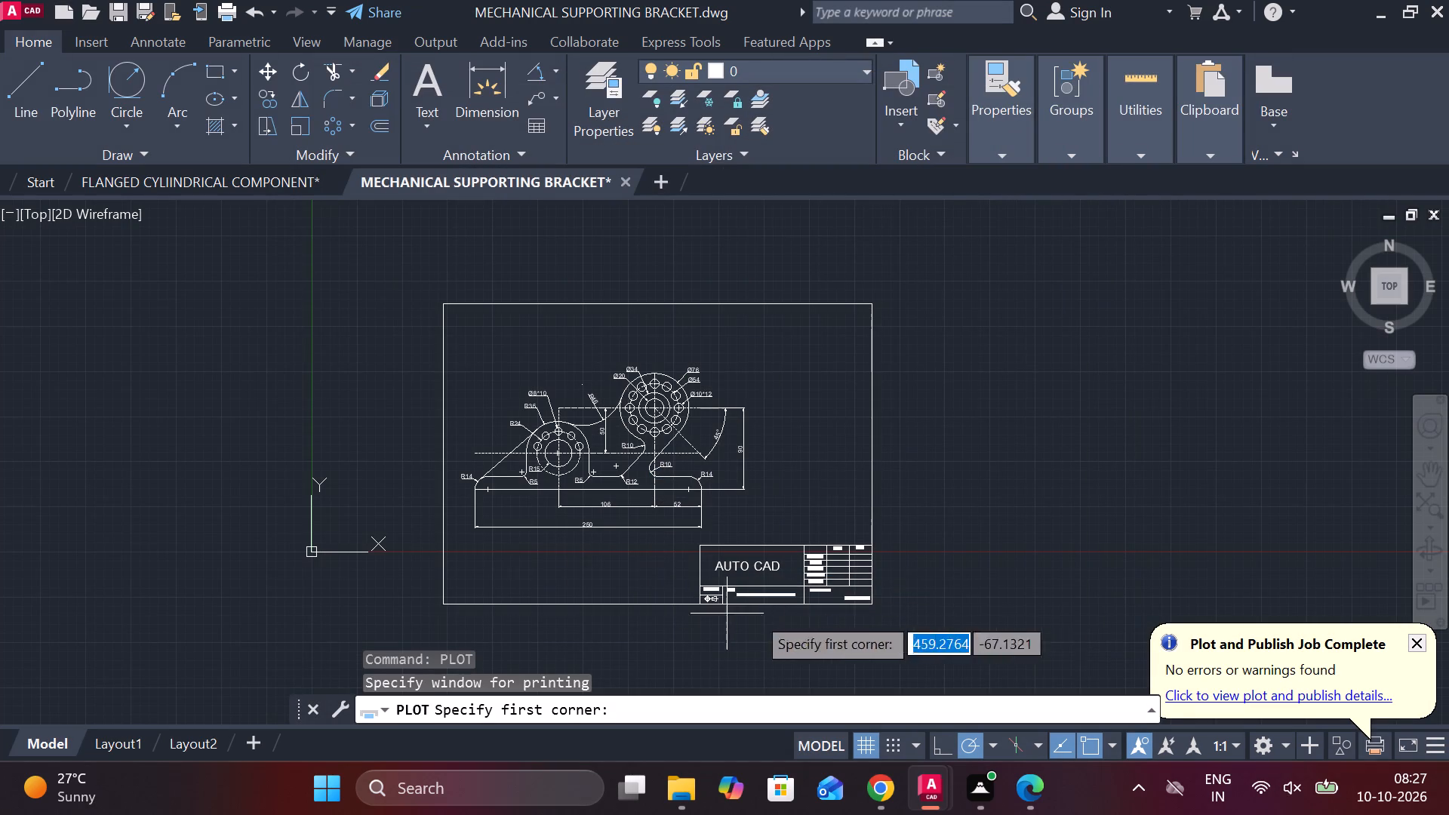
left_click(873, 607)
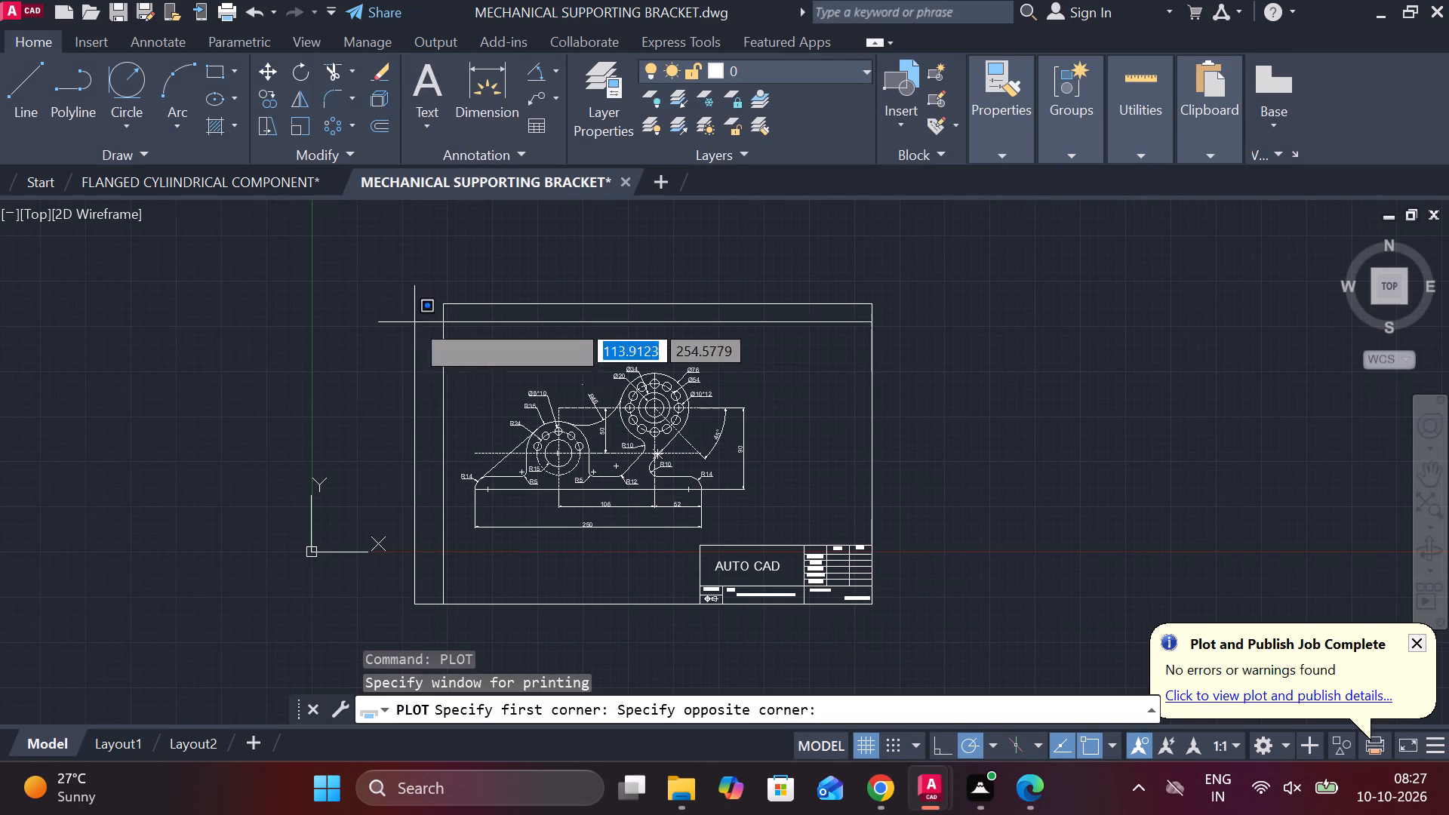
left_click(402, 246)
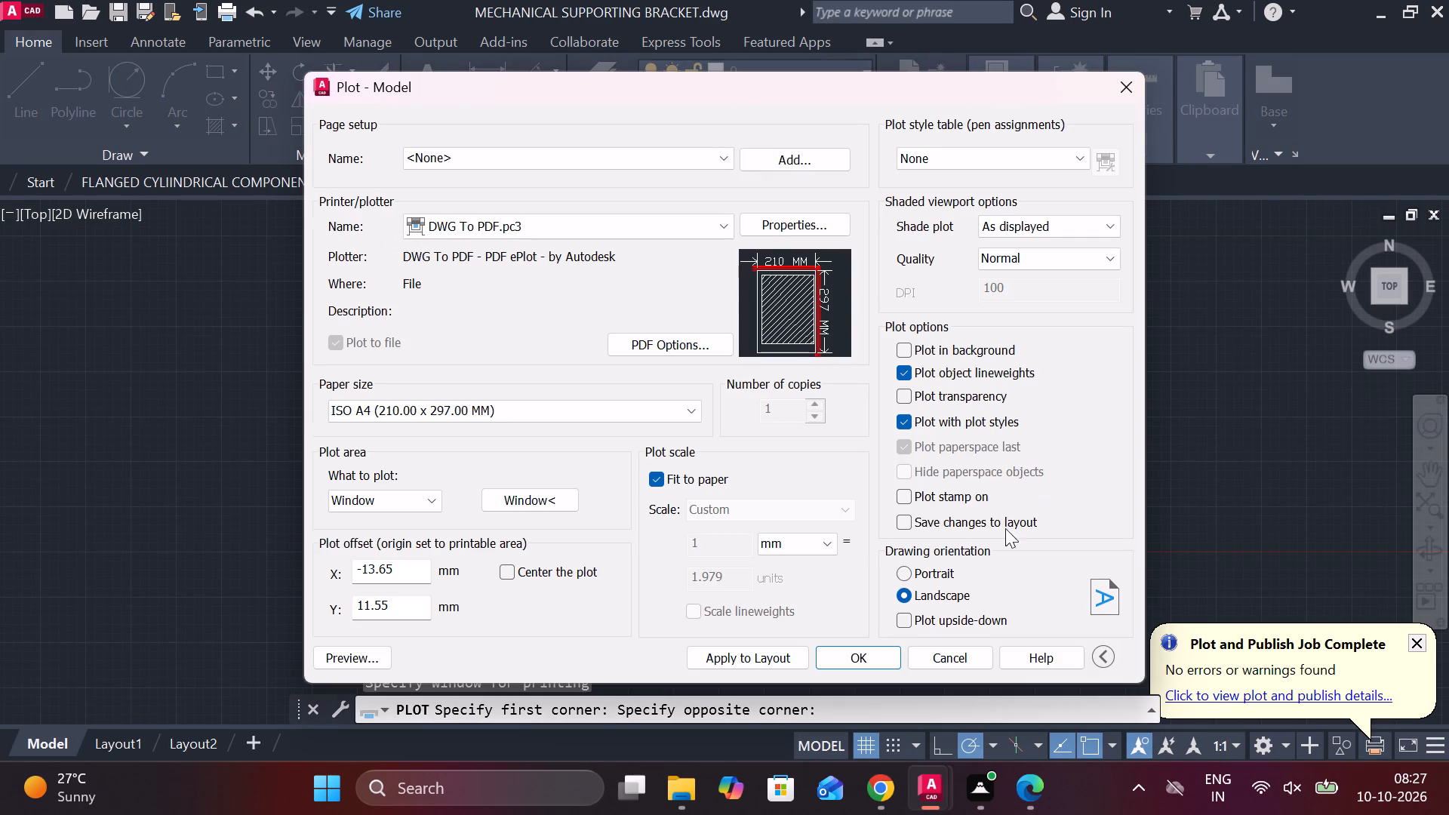
Run the plot and save it in Documents as MECHANICAL SUPPORTING BRACKET-Model.pdf.
left_click(883, 646)
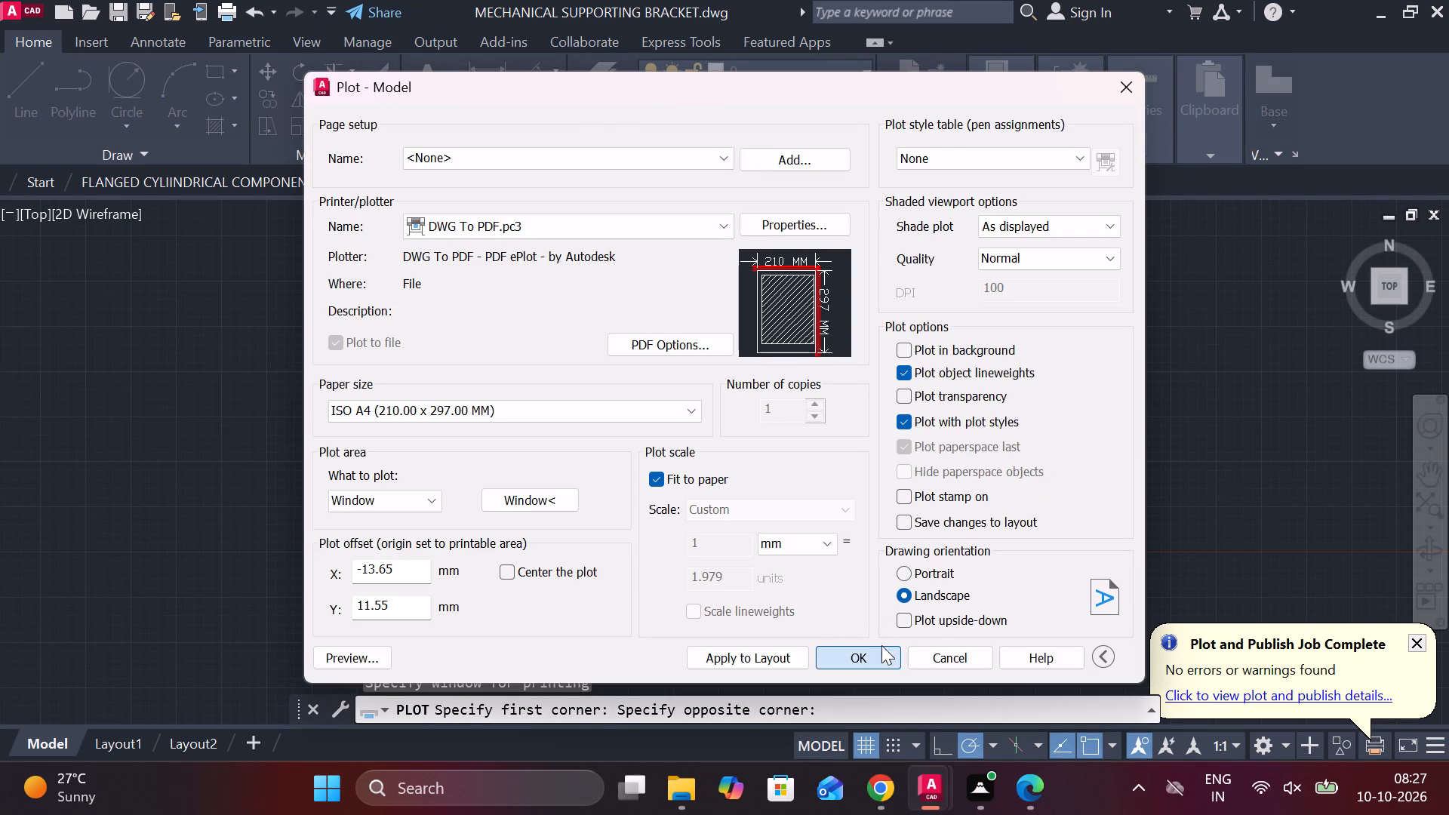
scroll(828, 447, "down", 2)
left_click(1015, 598)
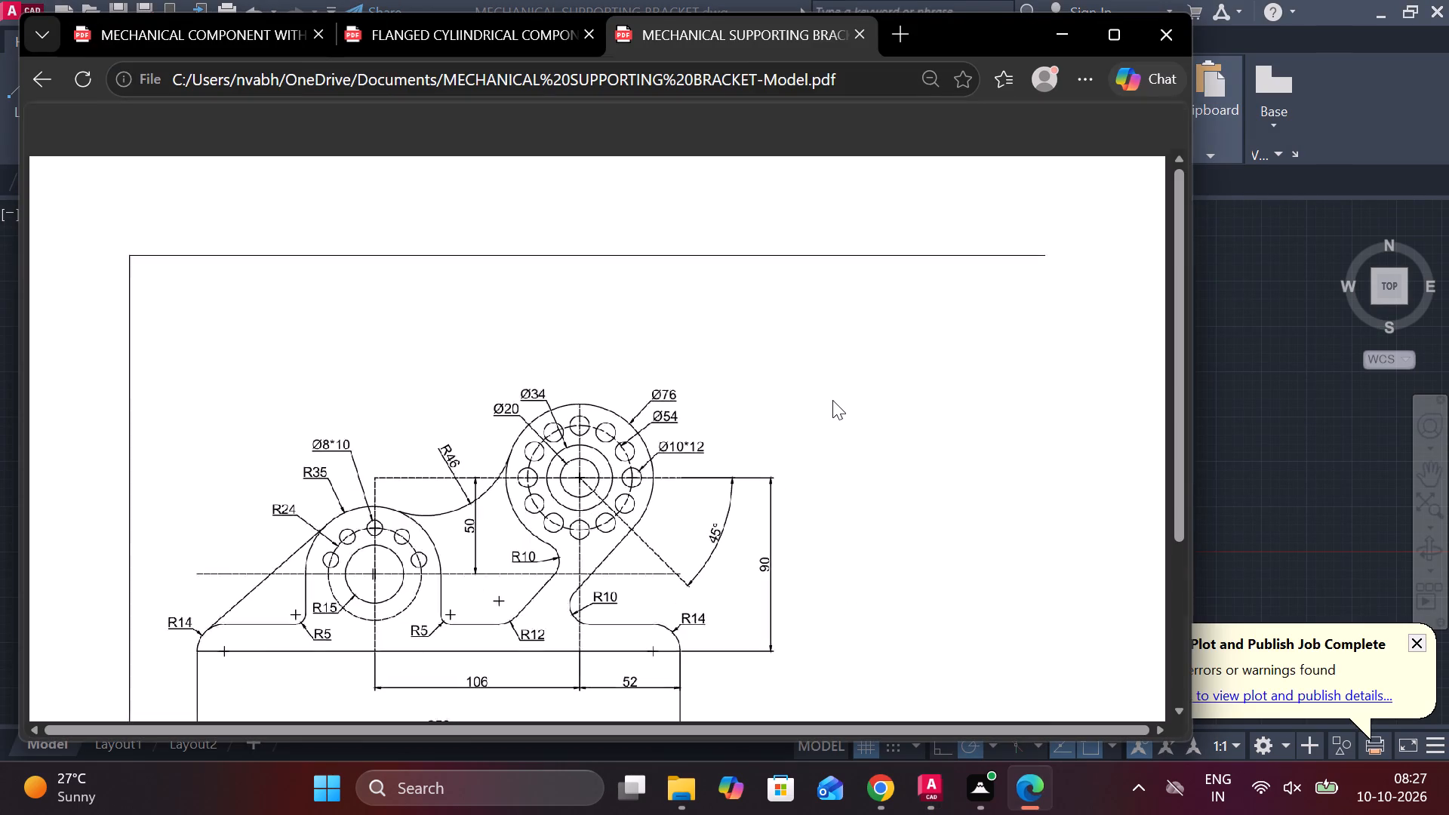
Check the plotted PDF sheet, covering the bracket dimensions, title block and border.
scroll(854, 435, "down", 4)
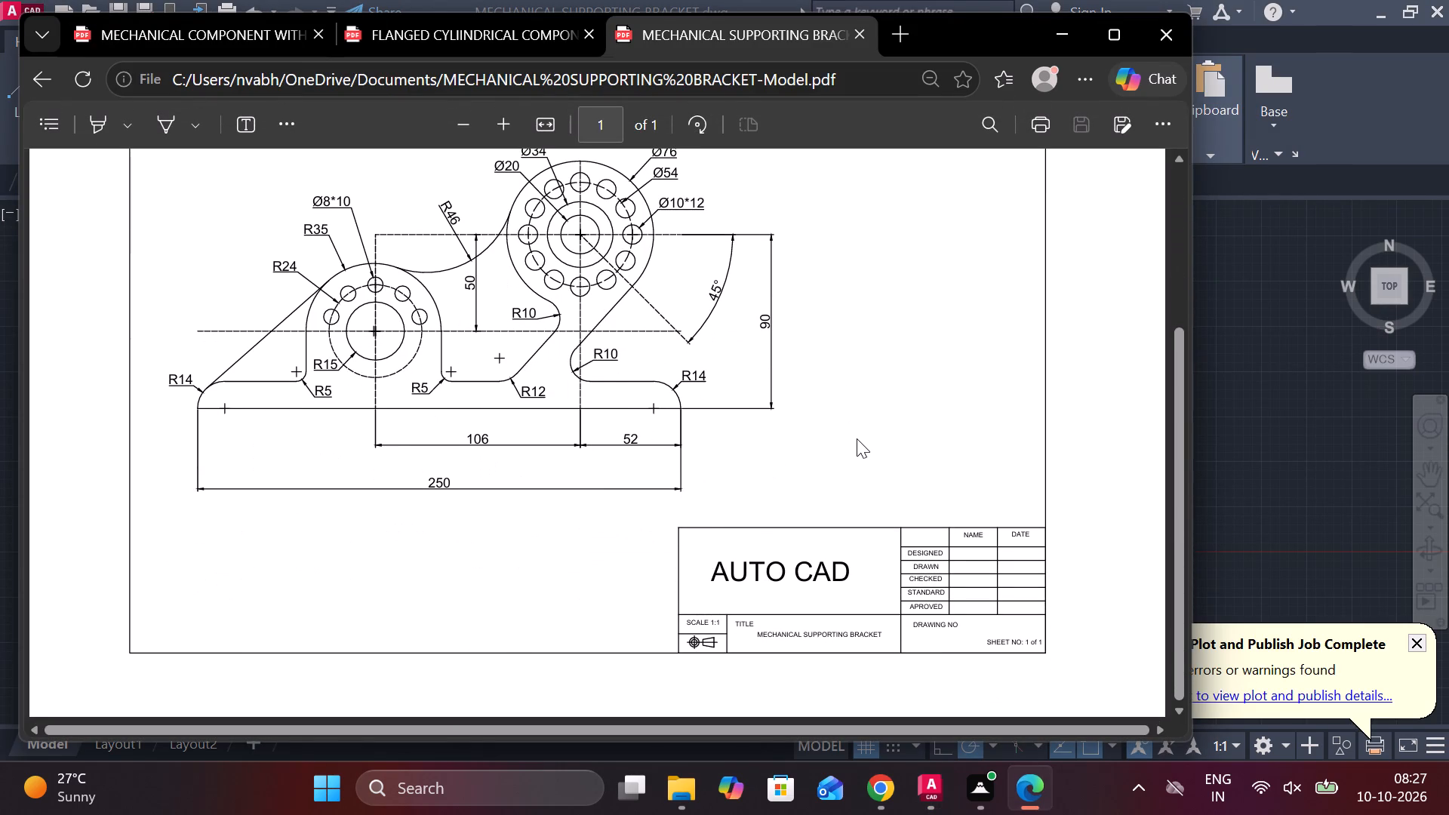
scroll(844, 426, "up", 2)
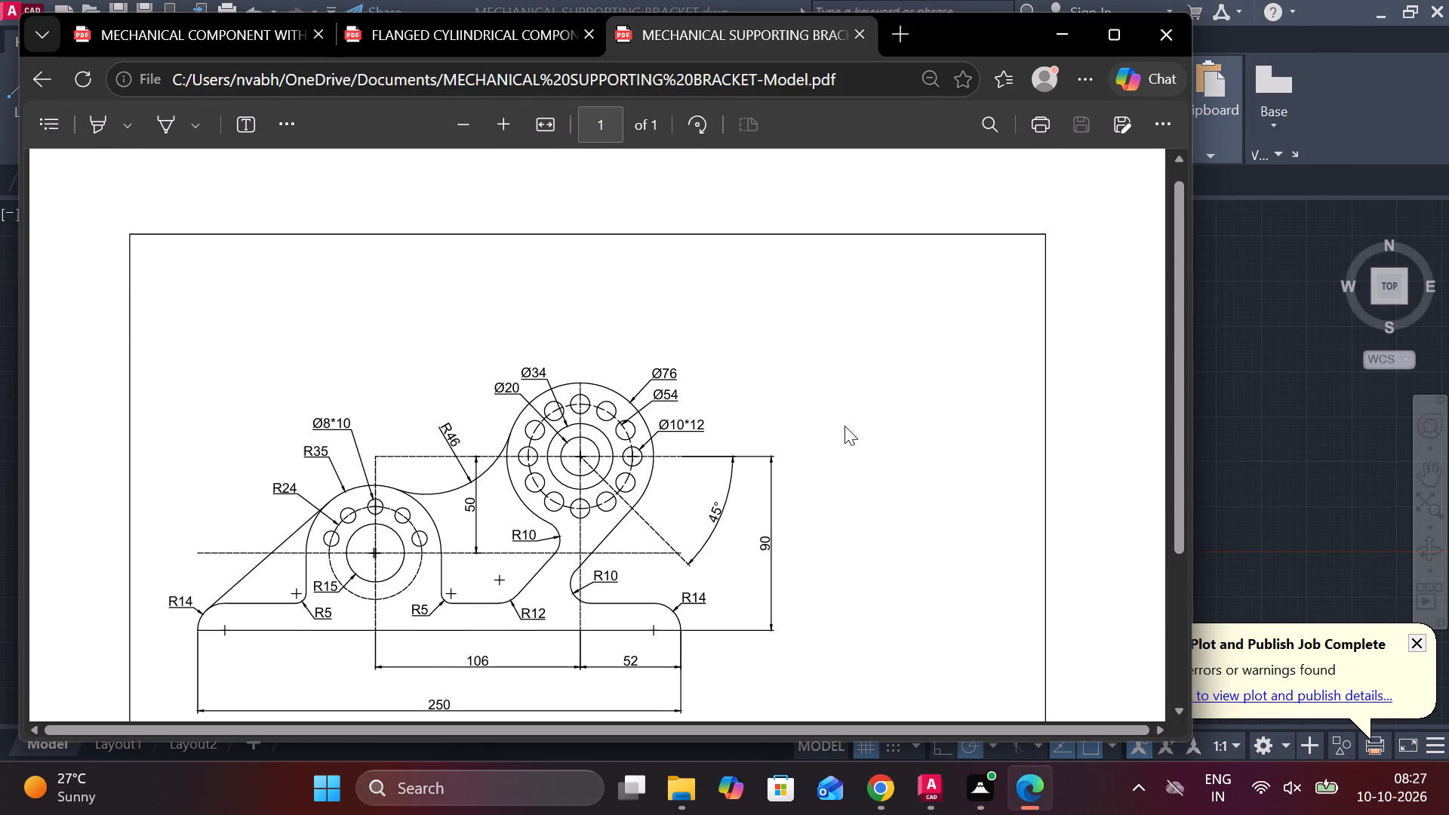